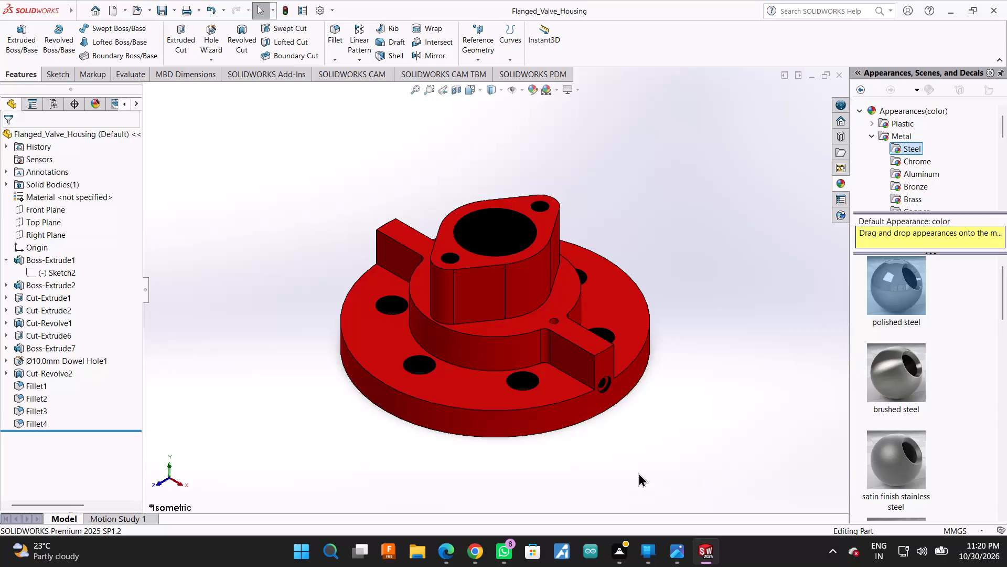
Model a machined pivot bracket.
Create a new part document.
key(ctrl+n)
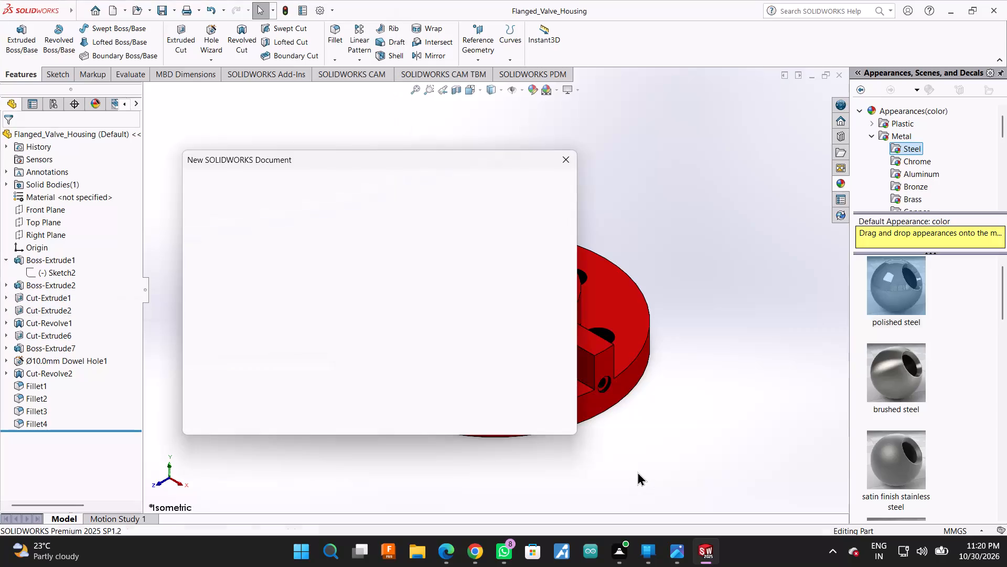
click(415, 412)
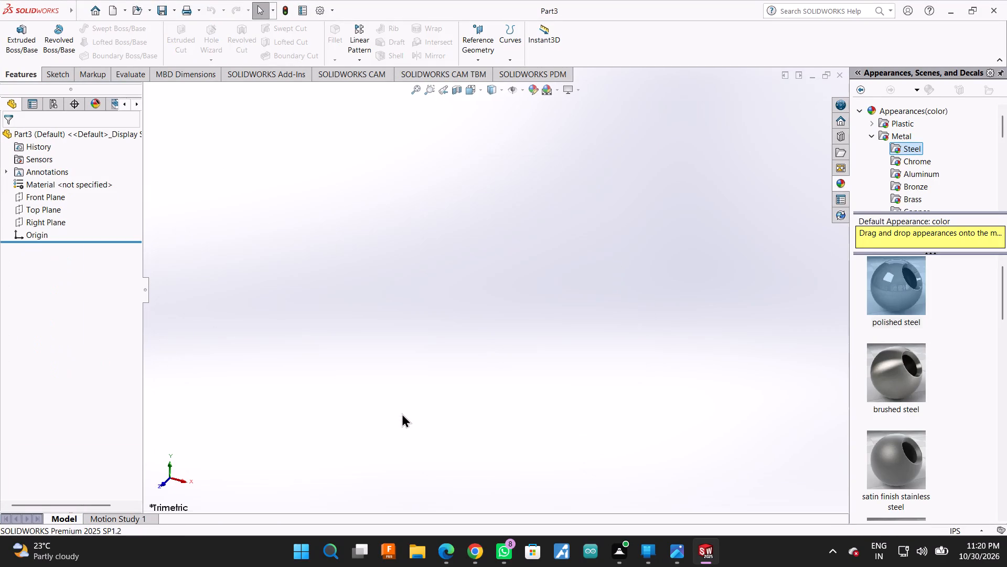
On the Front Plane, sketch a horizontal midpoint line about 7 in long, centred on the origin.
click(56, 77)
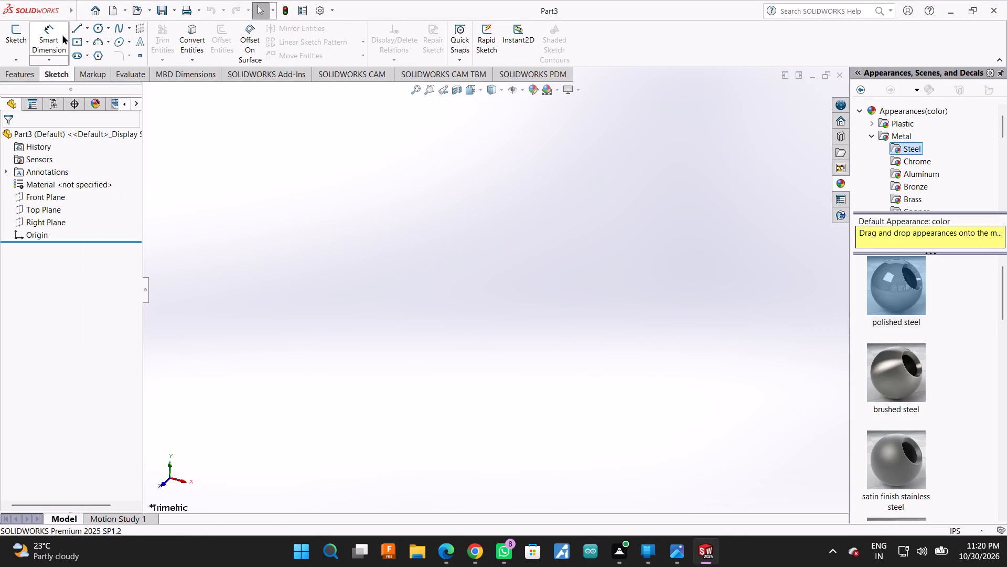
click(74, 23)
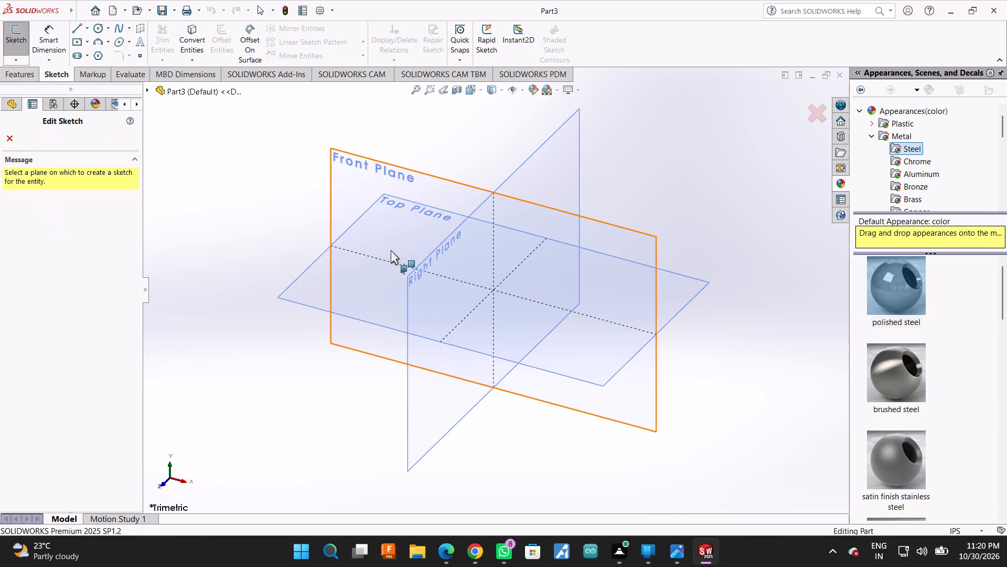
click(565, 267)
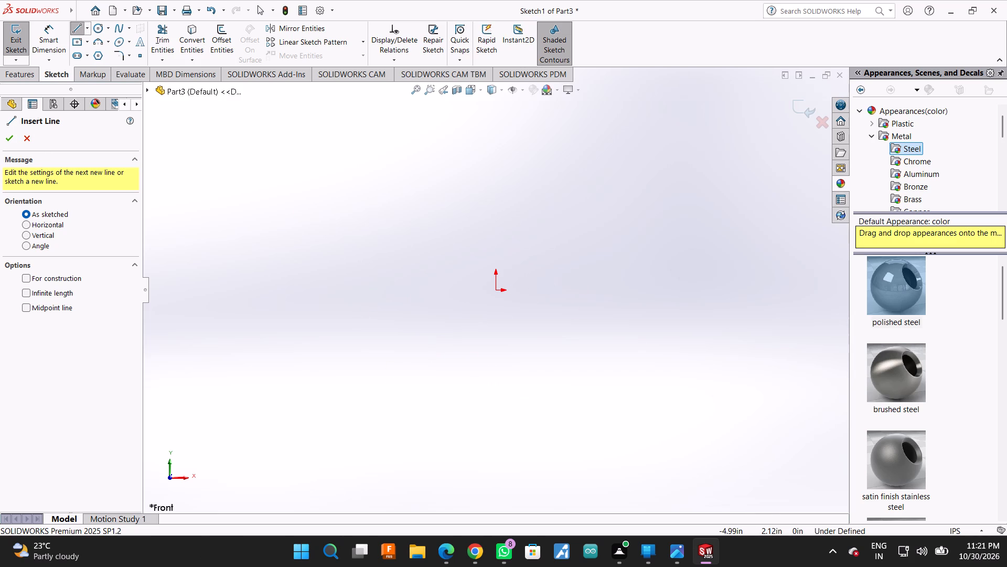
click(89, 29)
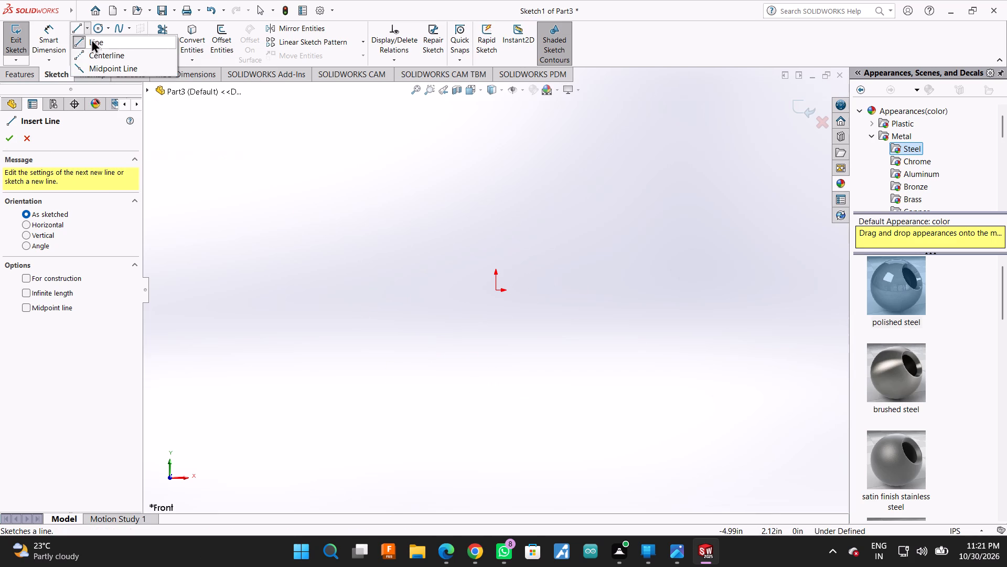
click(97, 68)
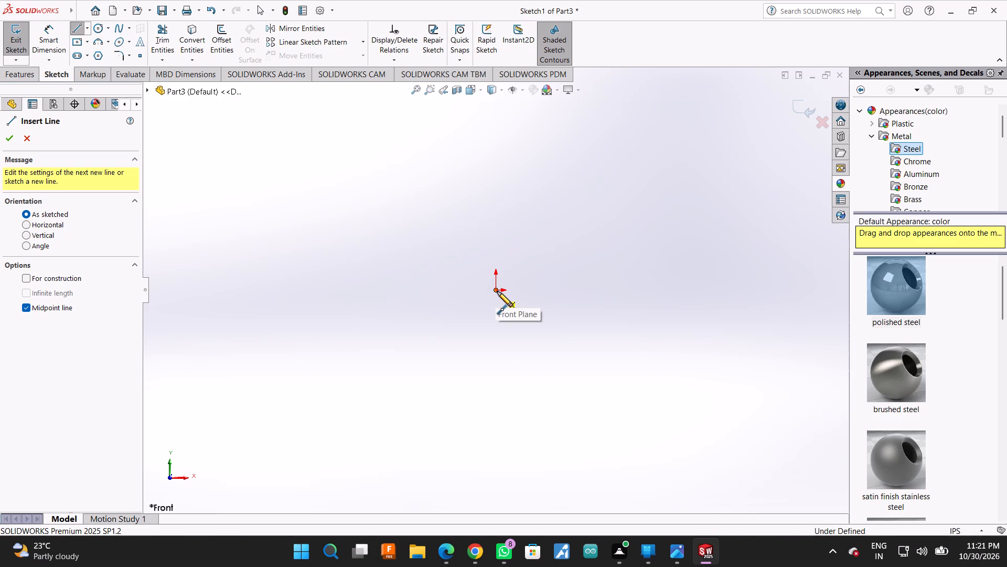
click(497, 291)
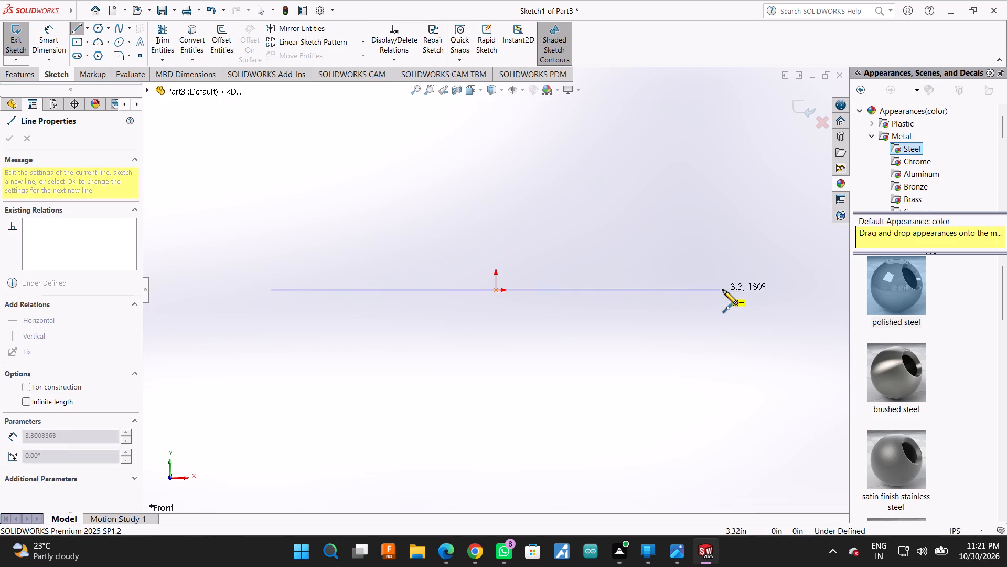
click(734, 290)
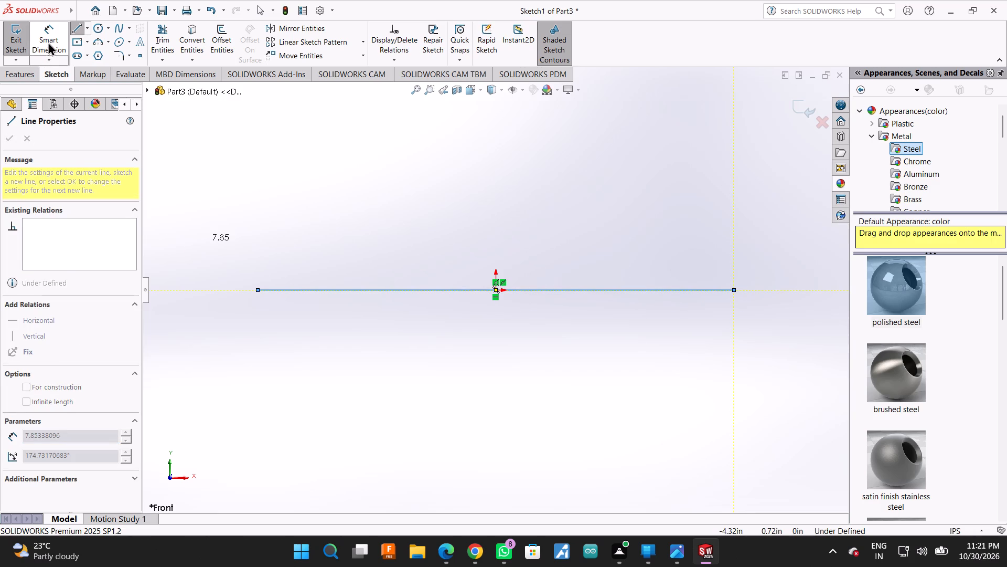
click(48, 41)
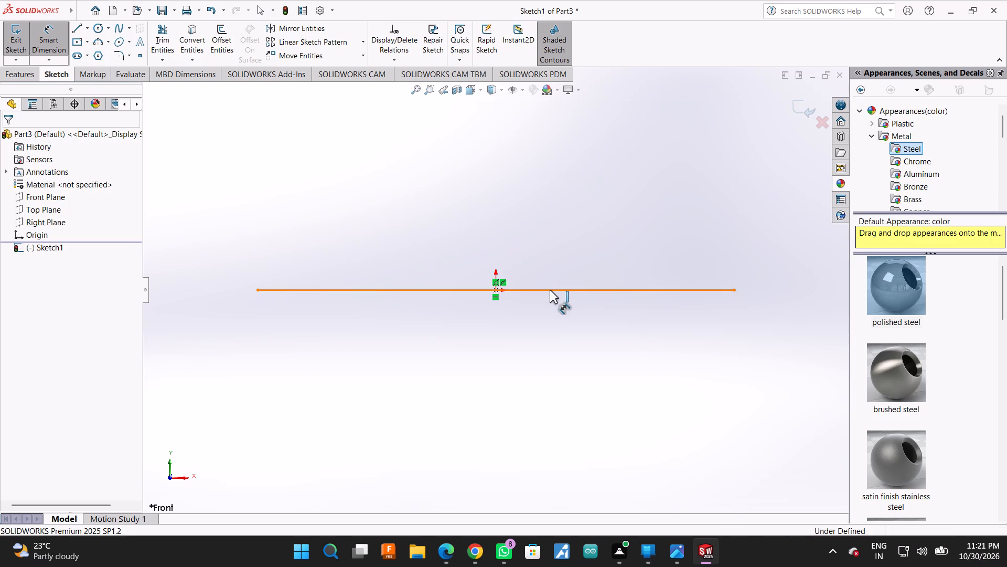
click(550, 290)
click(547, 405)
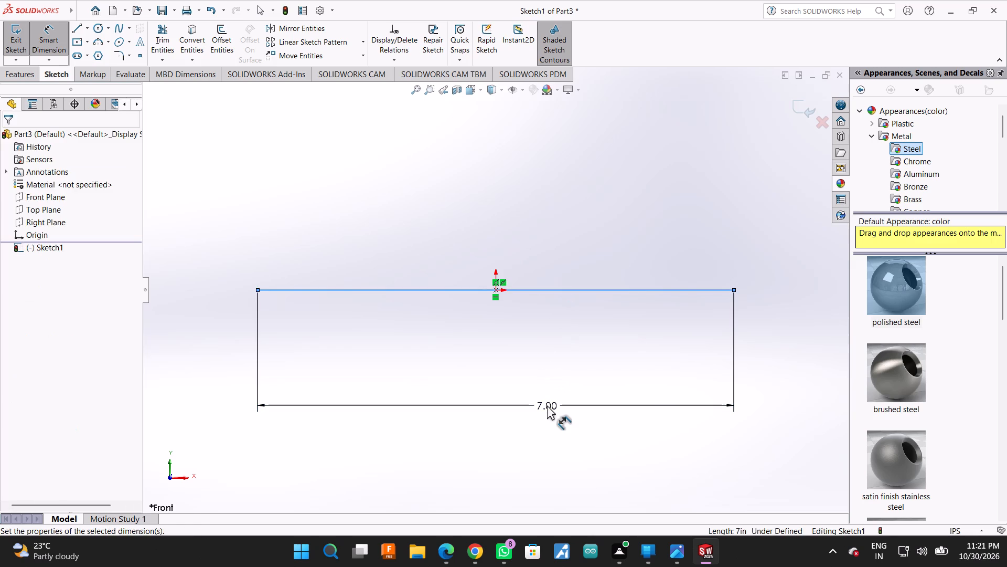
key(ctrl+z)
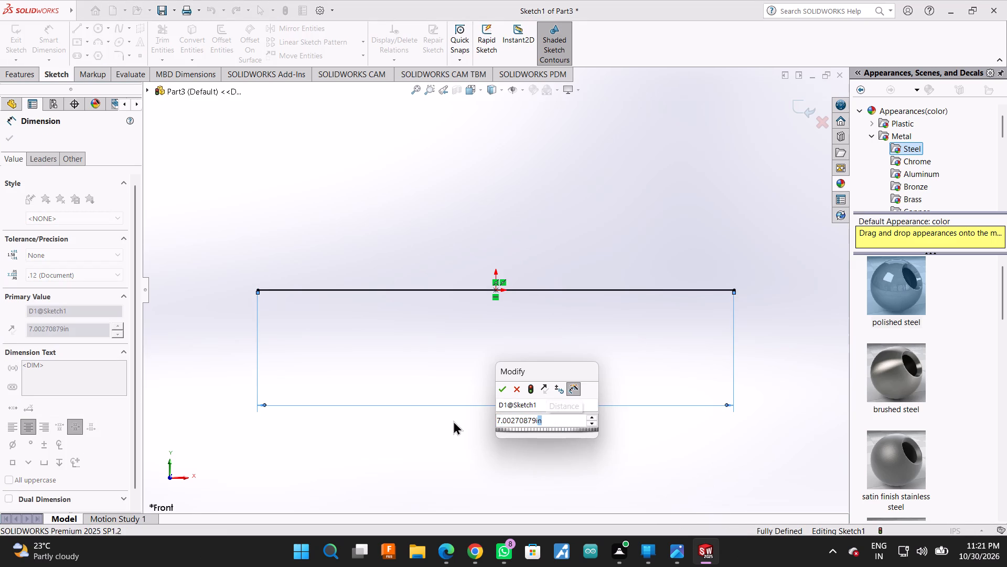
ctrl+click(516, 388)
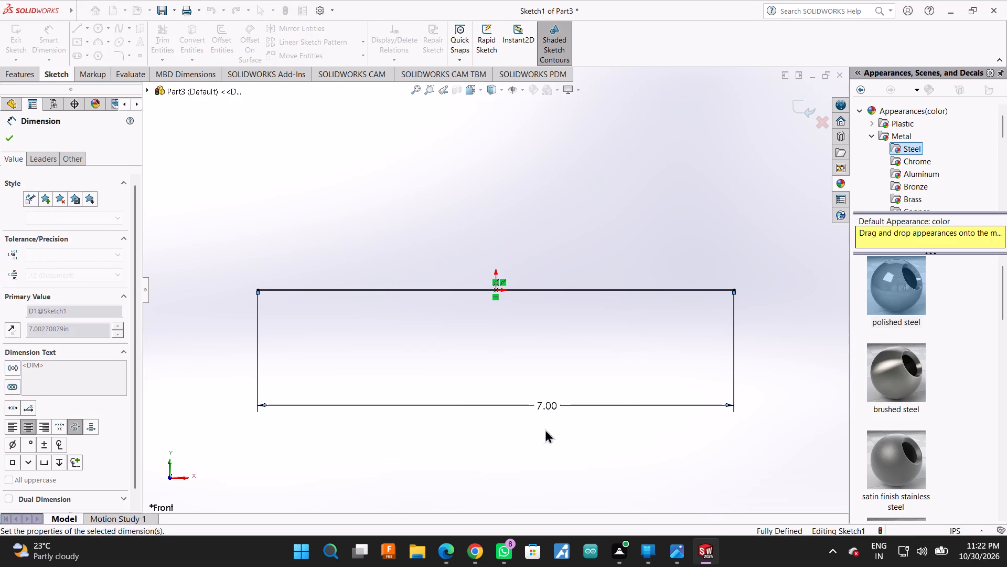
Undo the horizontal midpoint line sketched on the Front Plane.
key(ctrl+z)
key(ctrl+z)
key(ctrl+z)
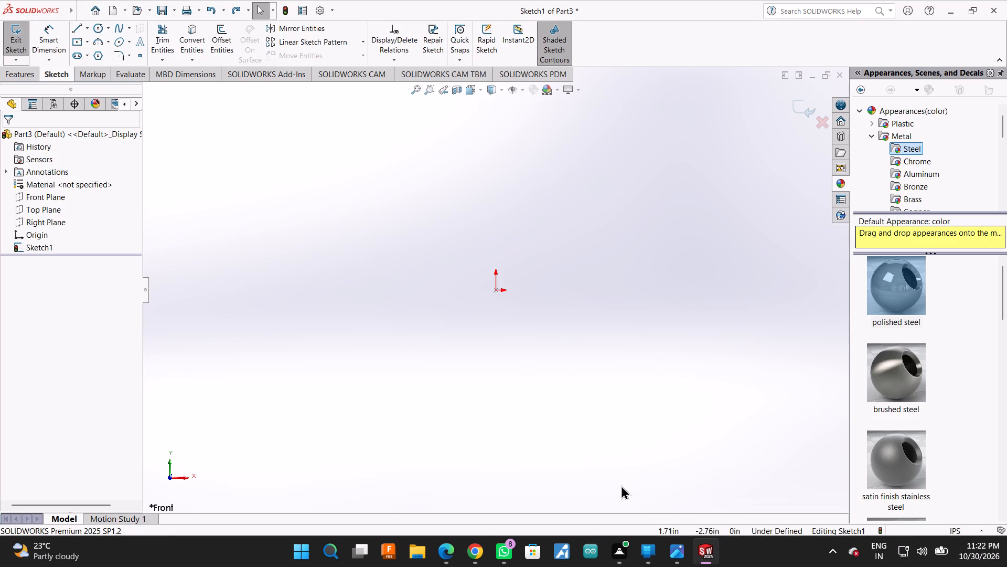
Set the part's unit system to MMGS (millimeter, gram, second).
click(943, 529)
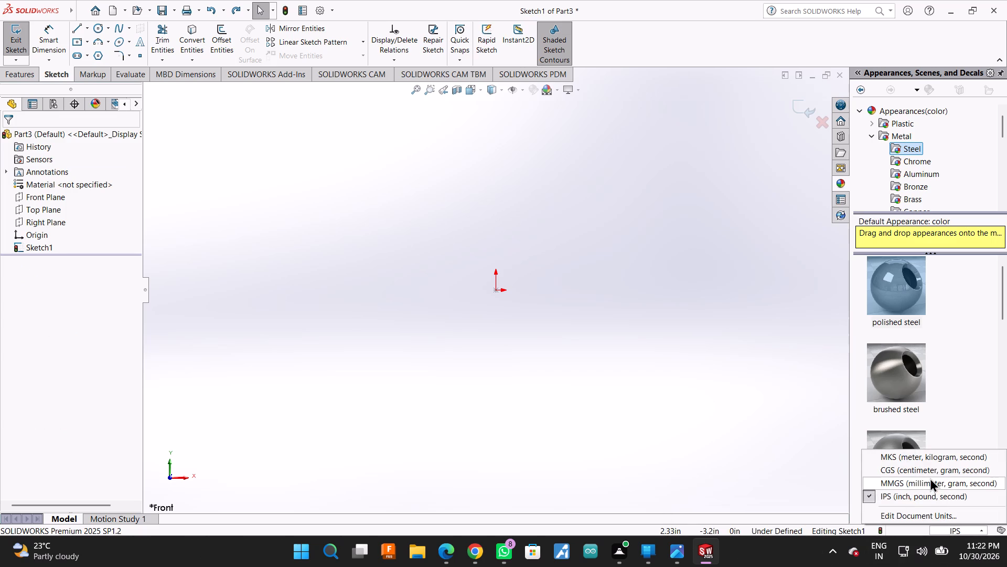
click(930, 478)
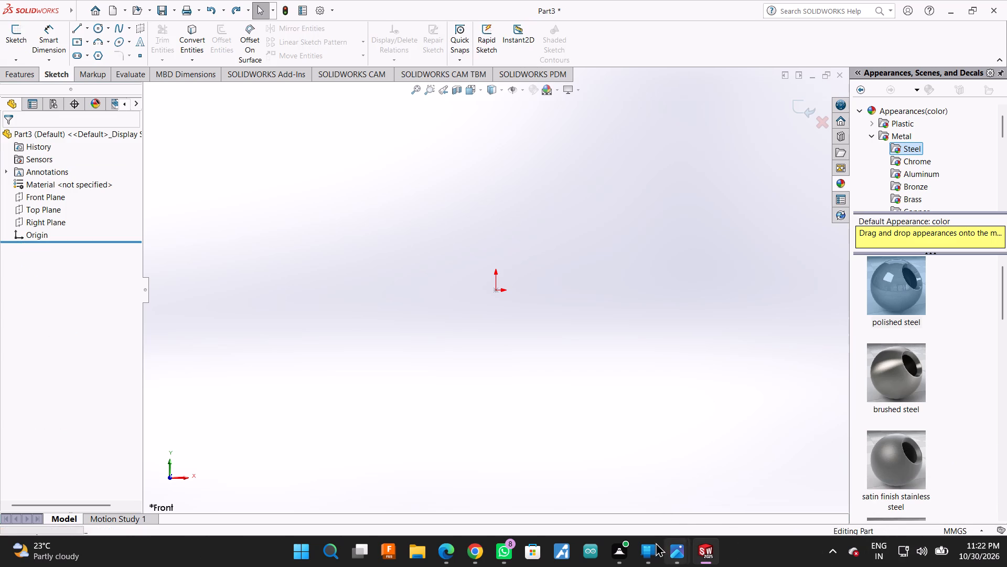
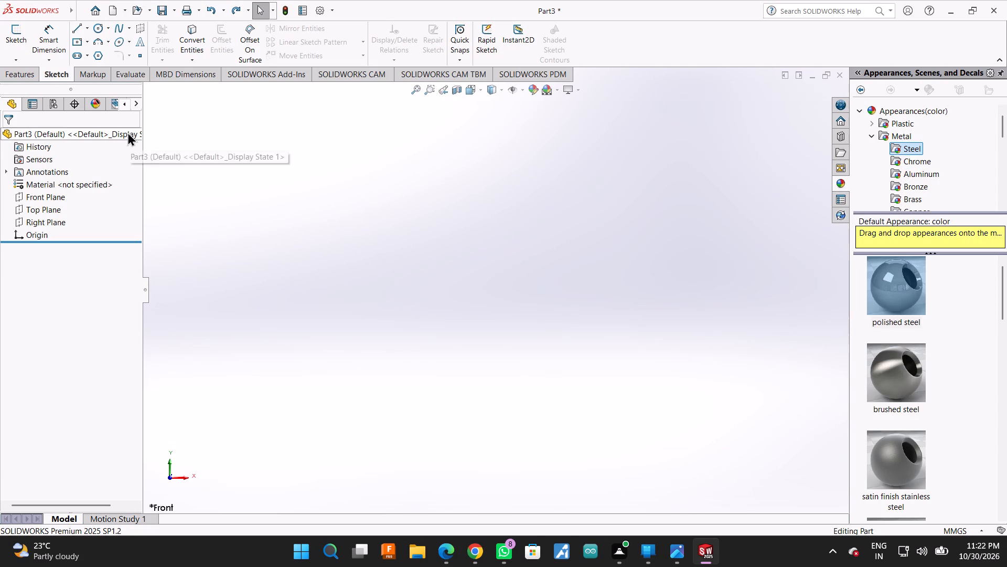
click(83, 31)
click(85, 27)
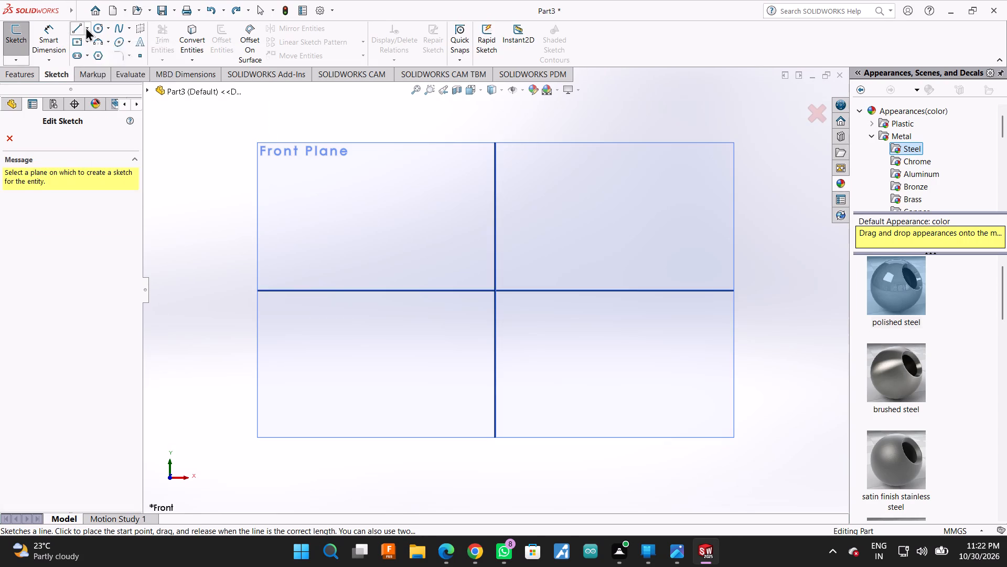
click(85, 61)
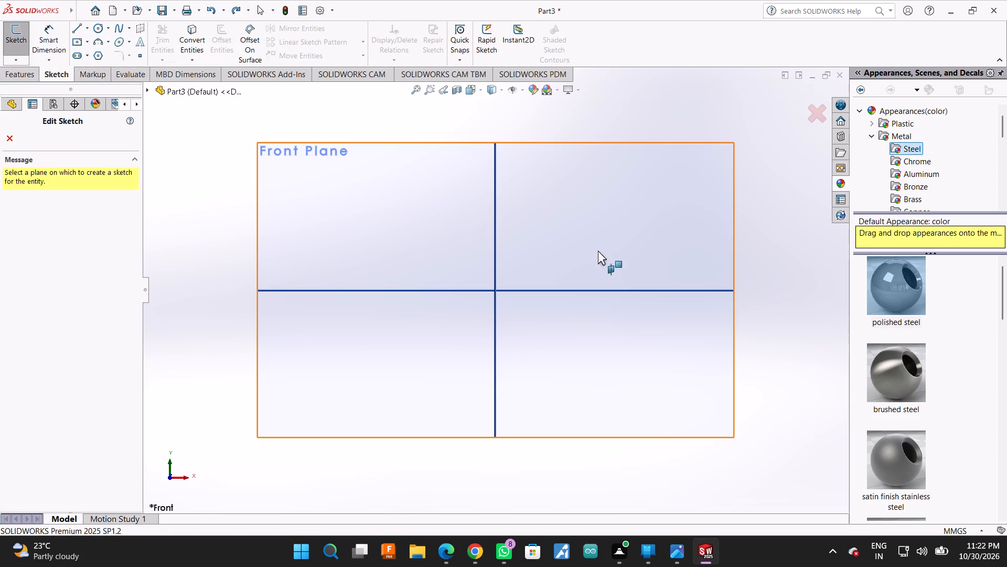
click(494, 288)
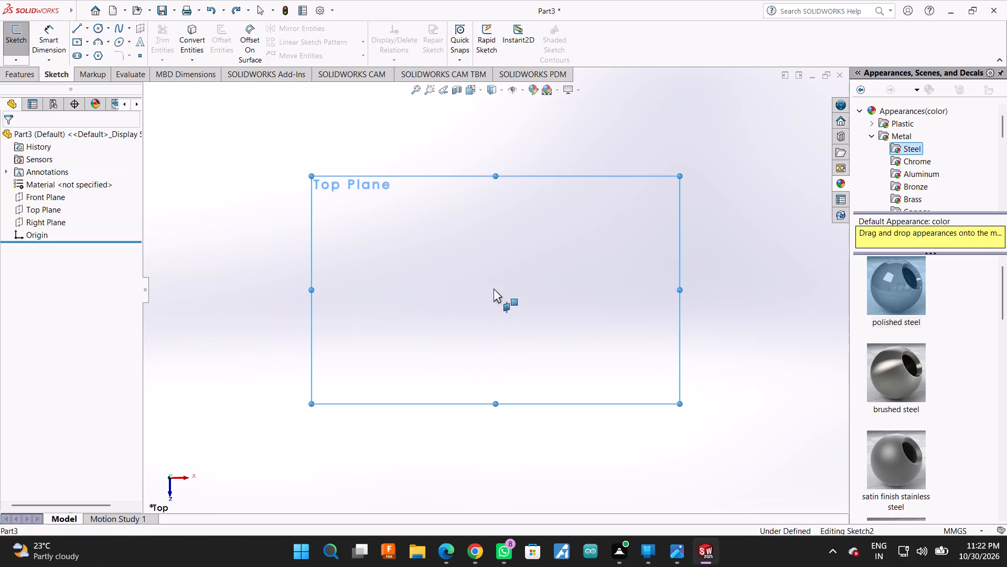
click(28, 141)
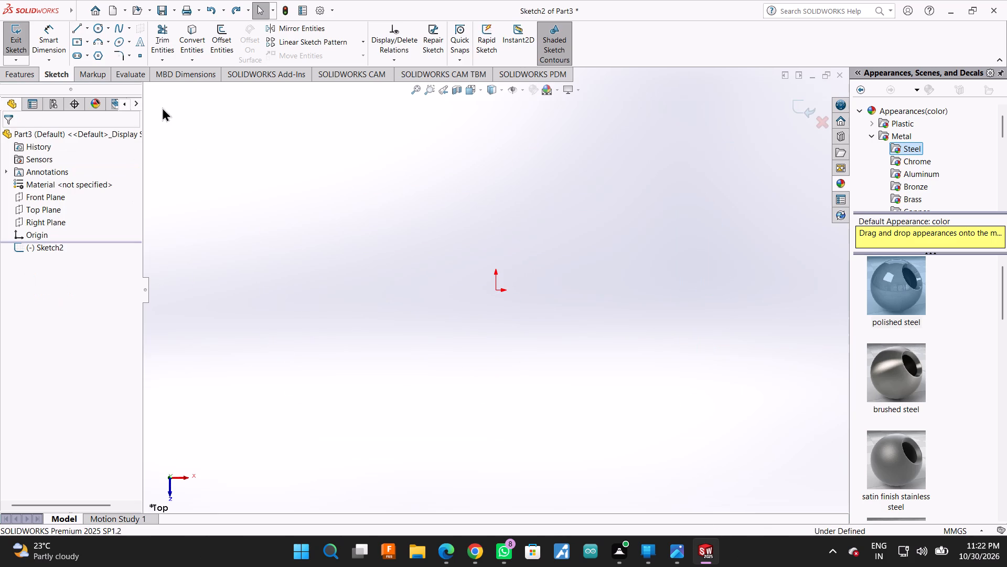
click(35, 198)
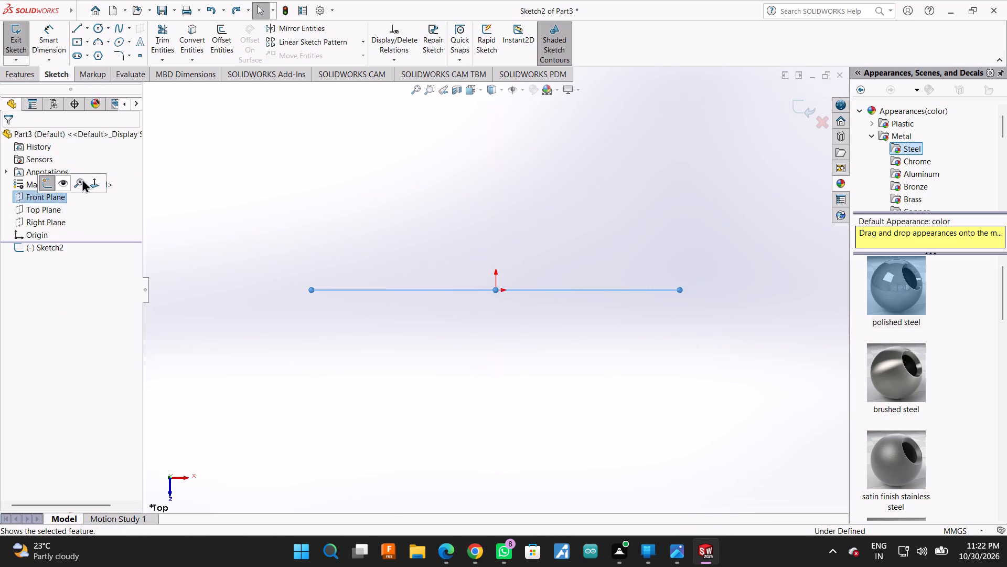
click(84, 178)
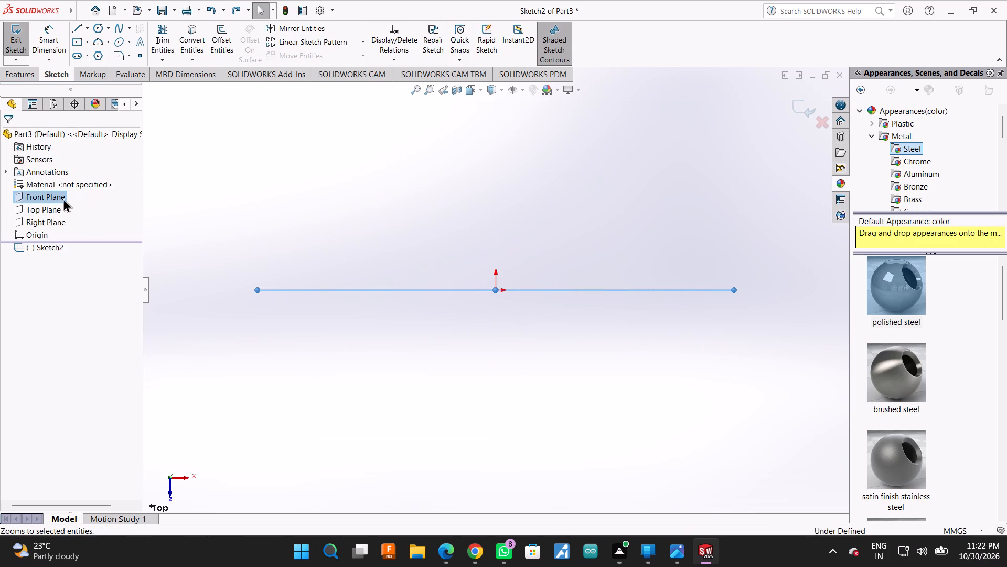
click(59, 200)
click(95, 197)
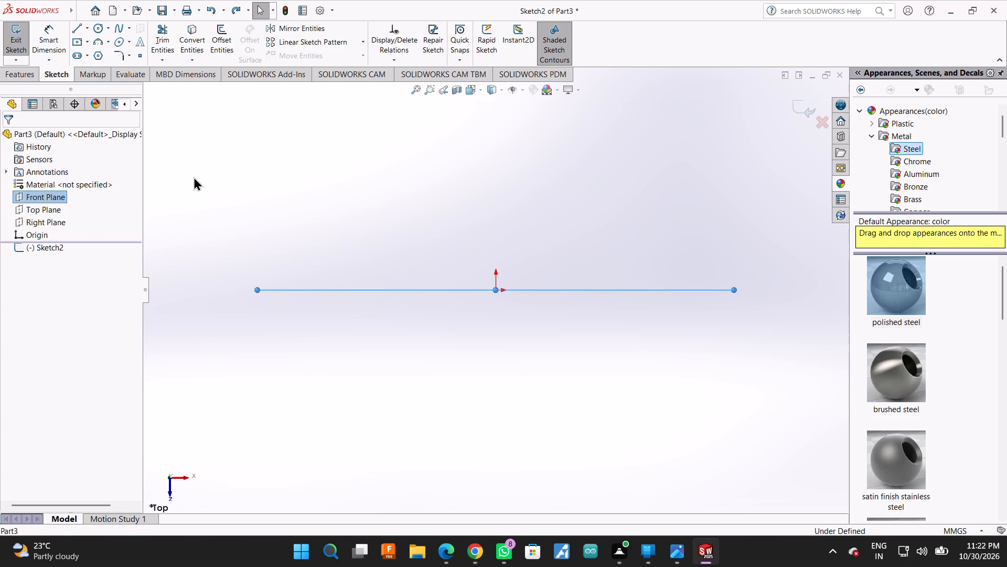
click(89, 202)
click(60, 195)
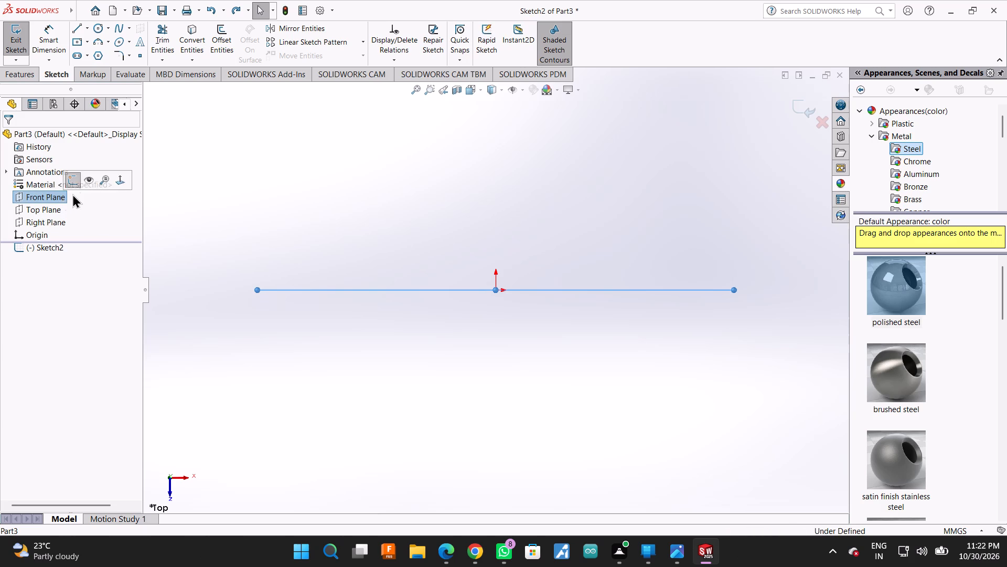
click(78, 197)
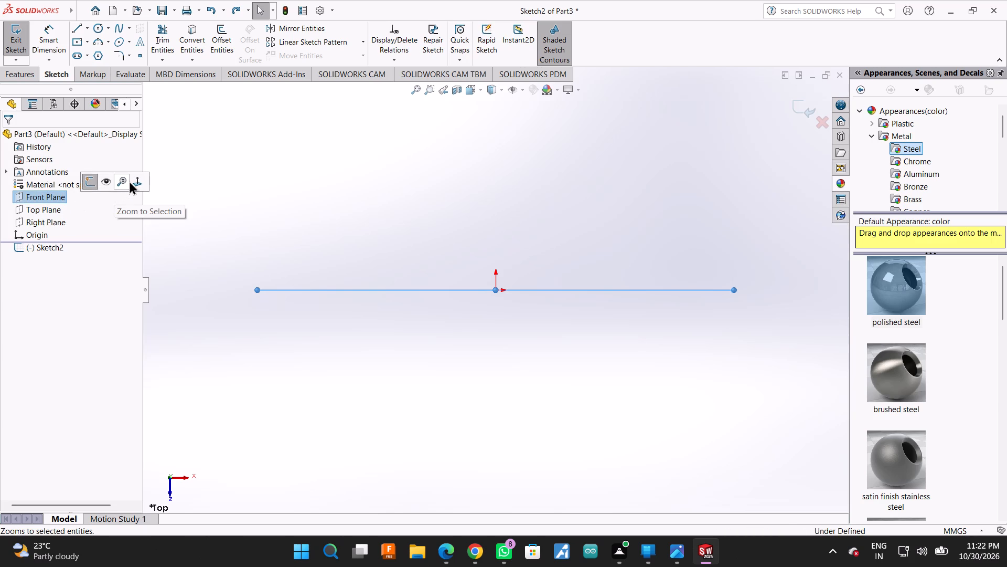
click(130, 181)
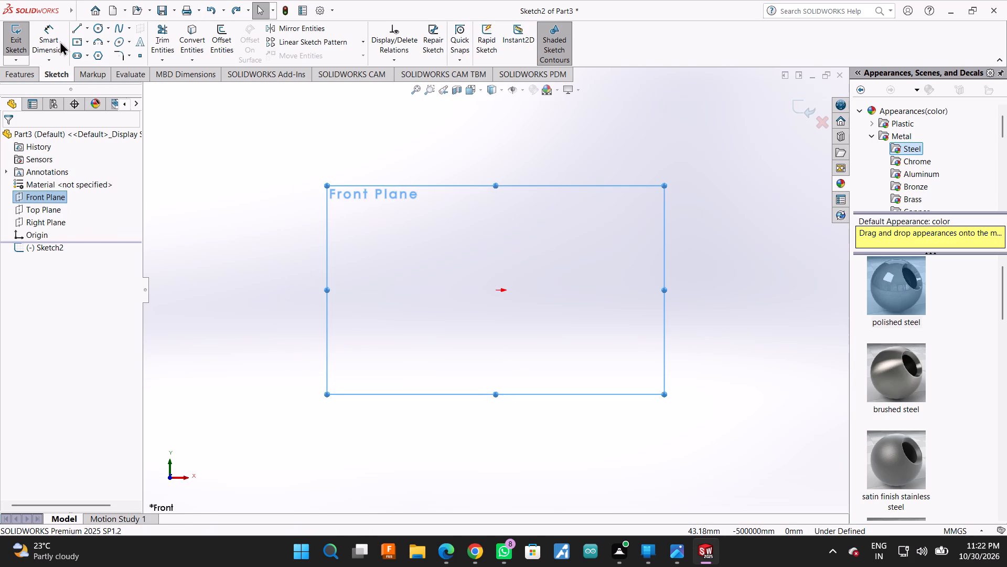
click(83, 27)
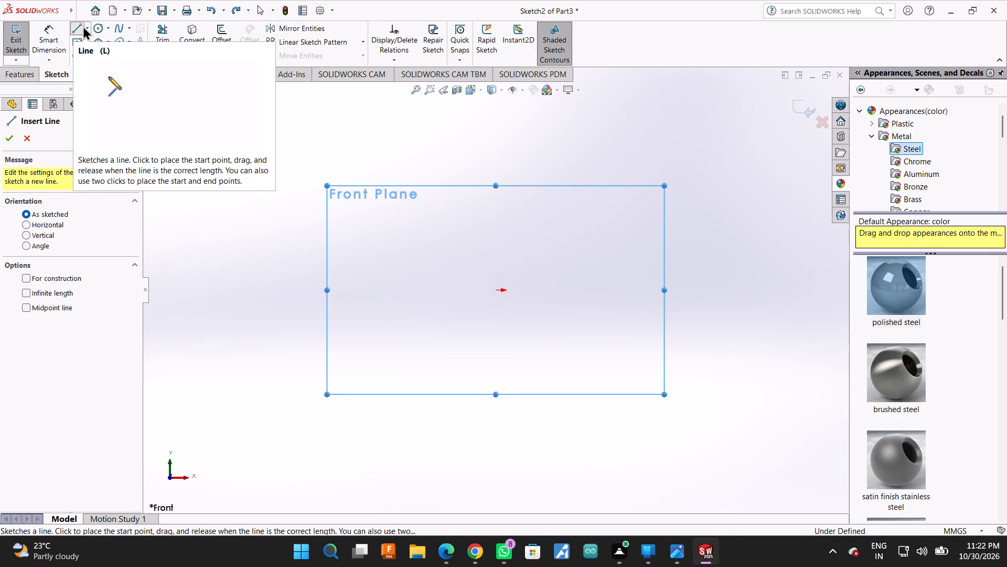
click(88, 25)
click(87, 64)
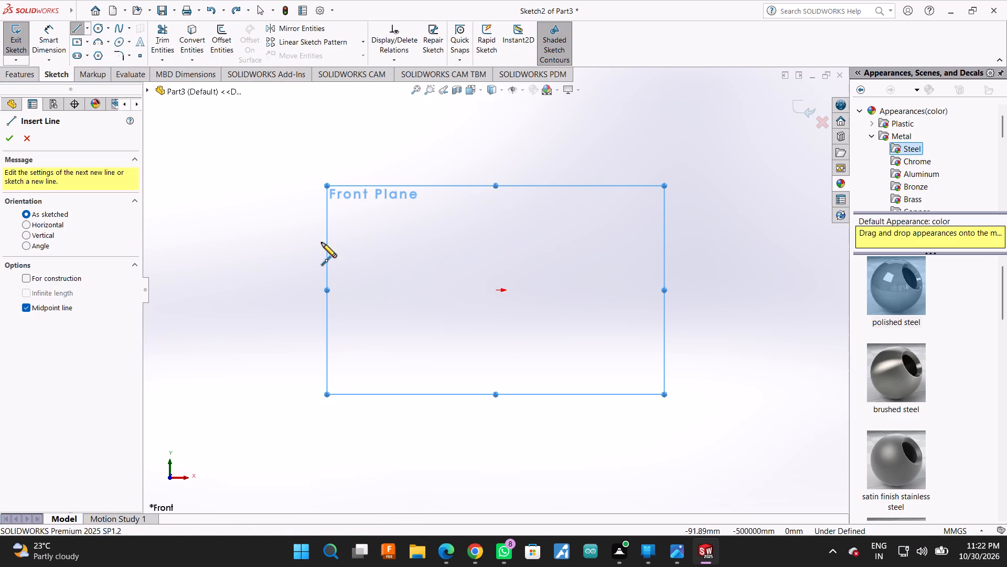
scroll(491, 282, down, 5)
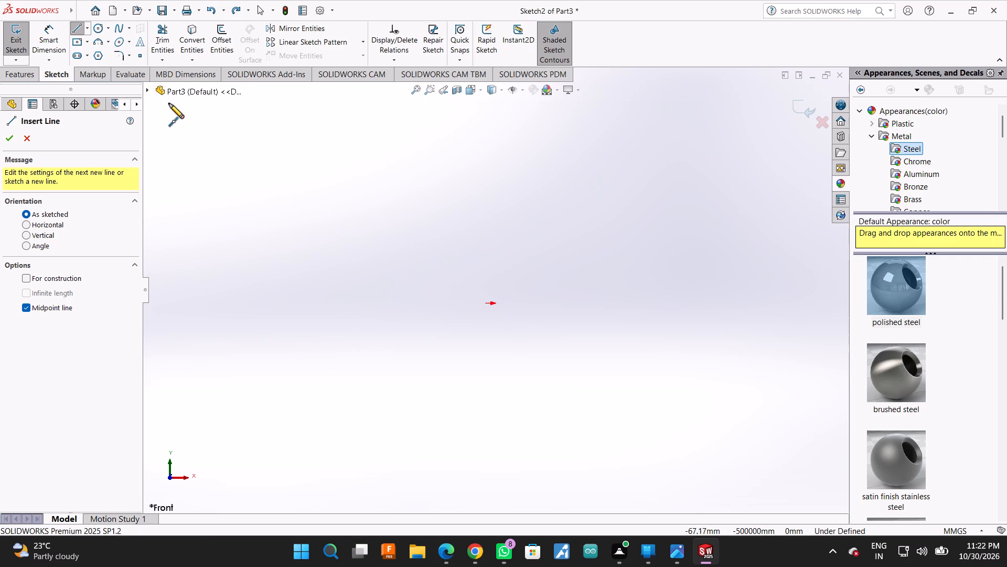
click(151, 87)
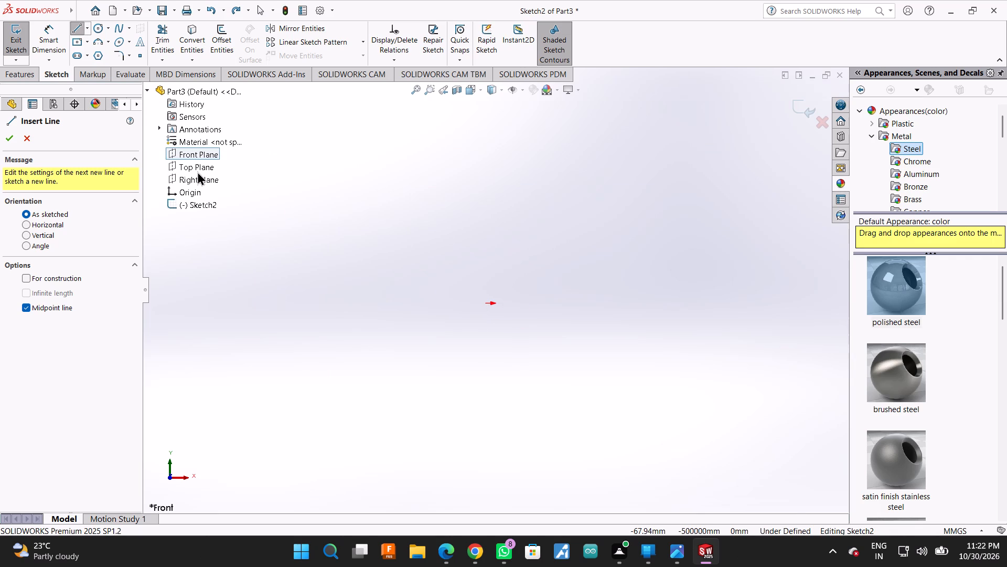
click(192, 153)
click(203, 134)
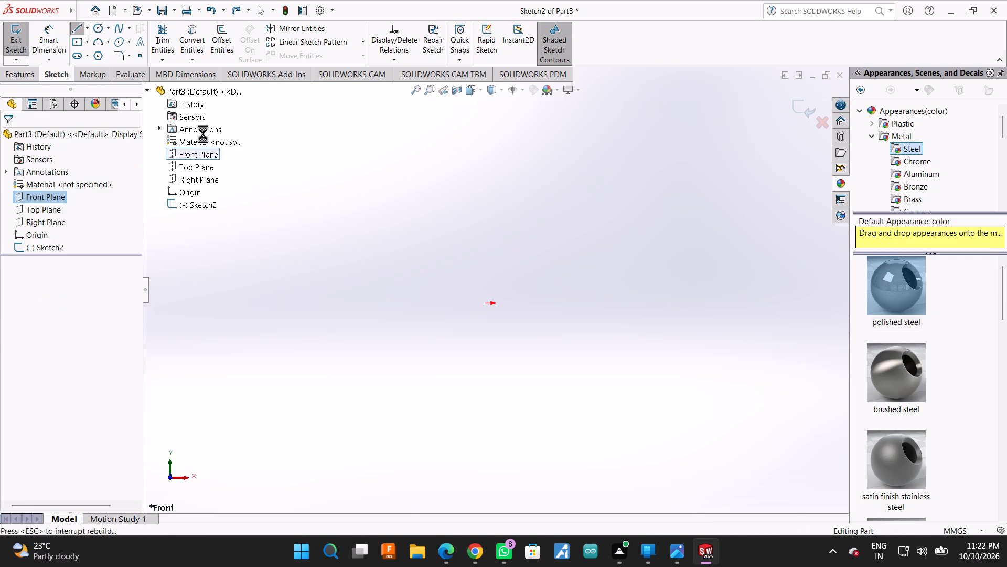
On the Front Plane, sketch a horizontal midpoint line about 171.6 mm long, centred on the origin.
scroll(414, 312, up, 5)
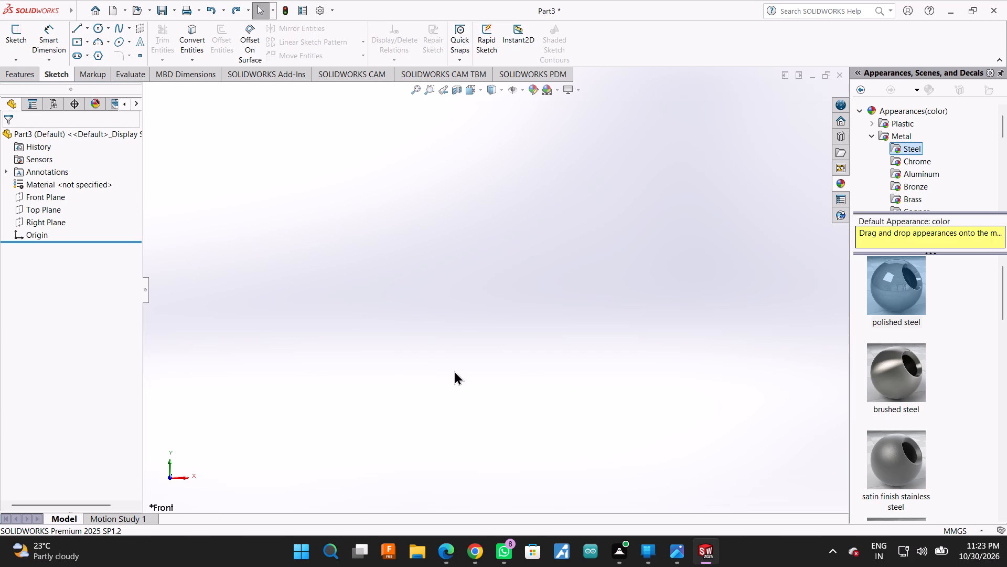
scroll(454, 367, up, 4)
click(89, 30)
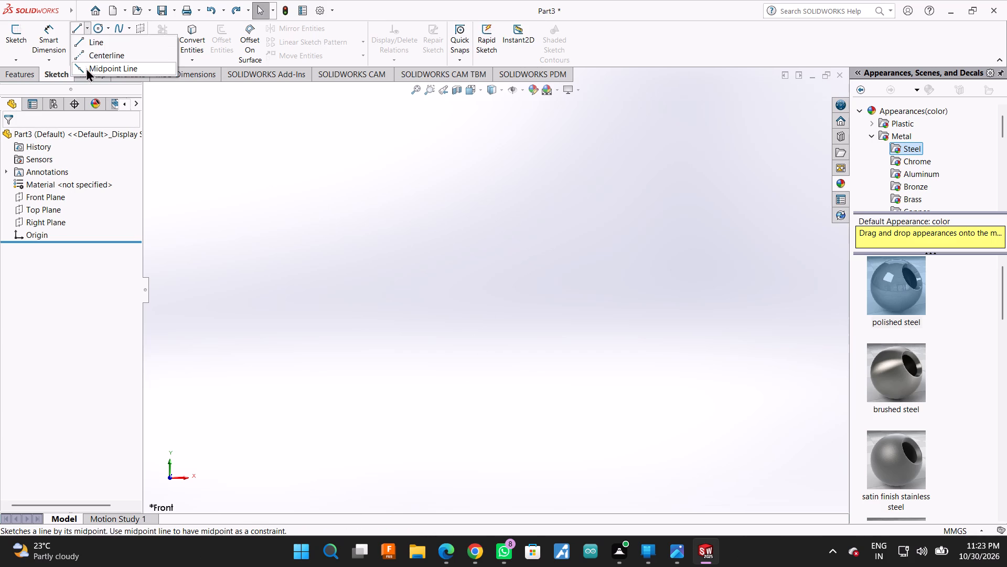
click(86, 68)
scroll(487, 287, down, 2)
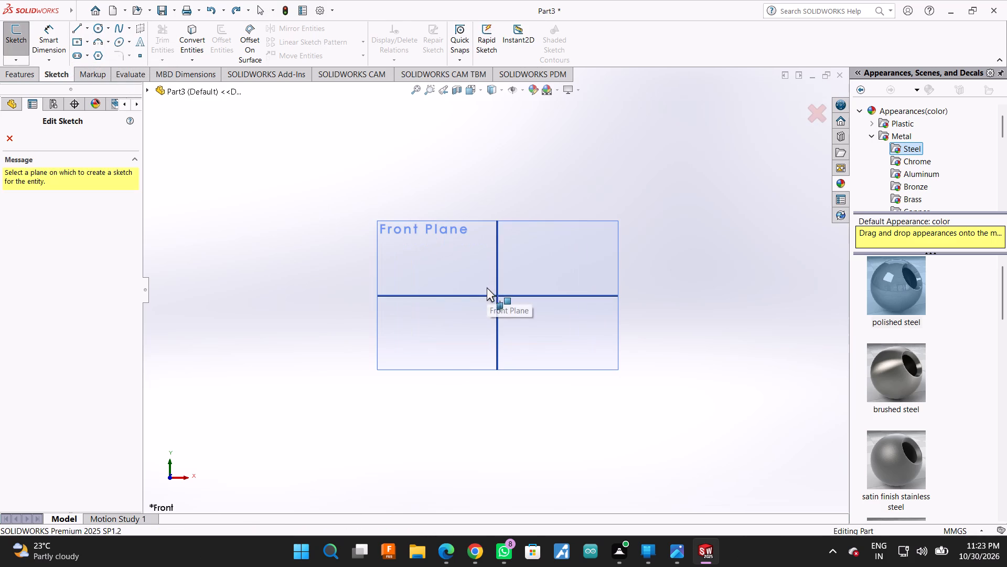
click(524, 266)
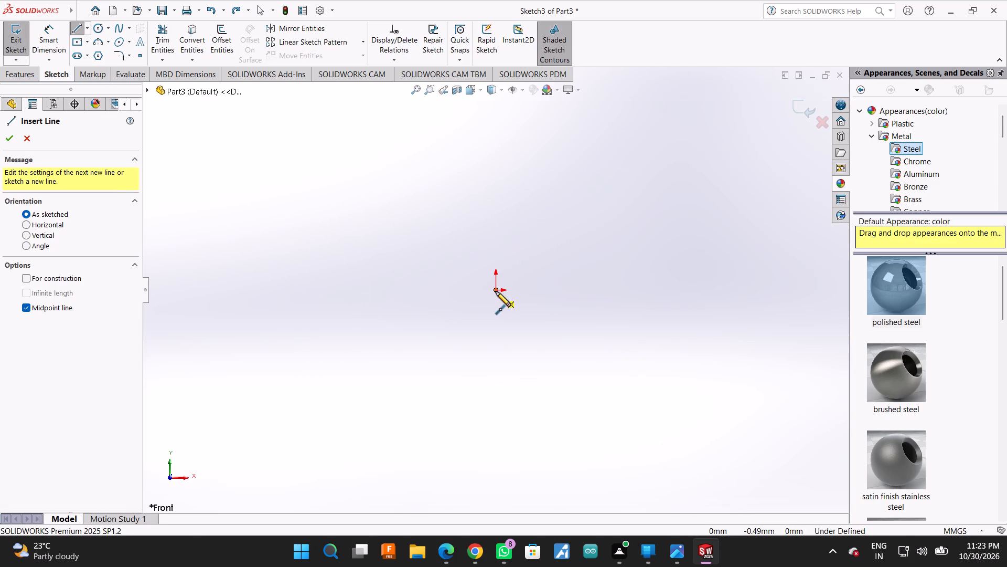
click(496, 291)
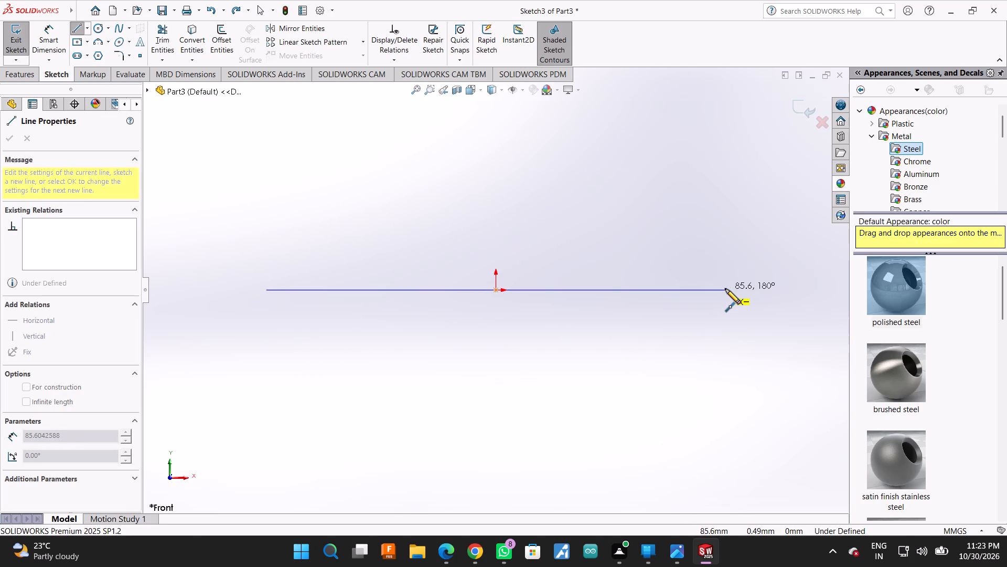
click(725, 289)
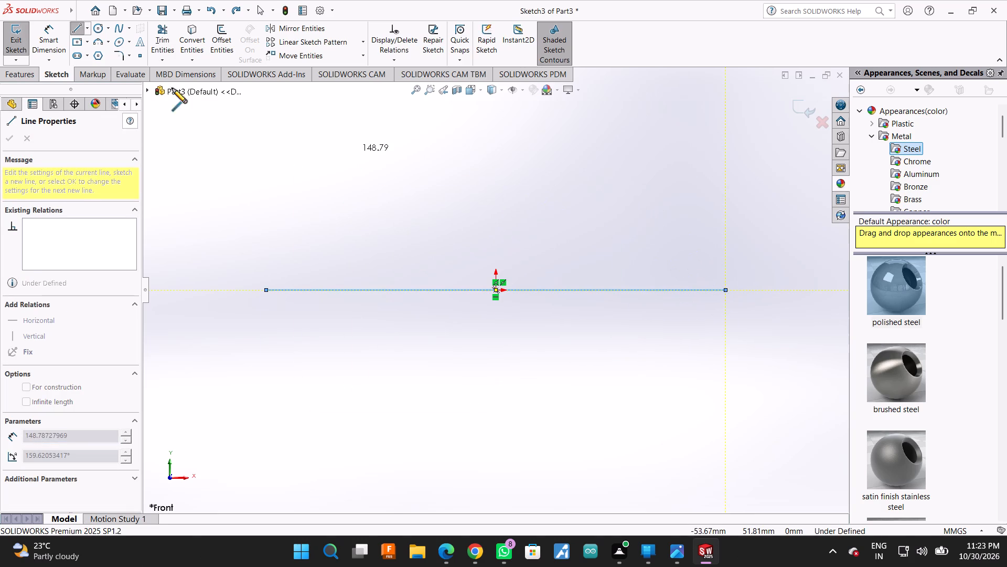
Dimension the horizontal line's length below it as 56+20+20, giving 96 mm.
click(47, 32)
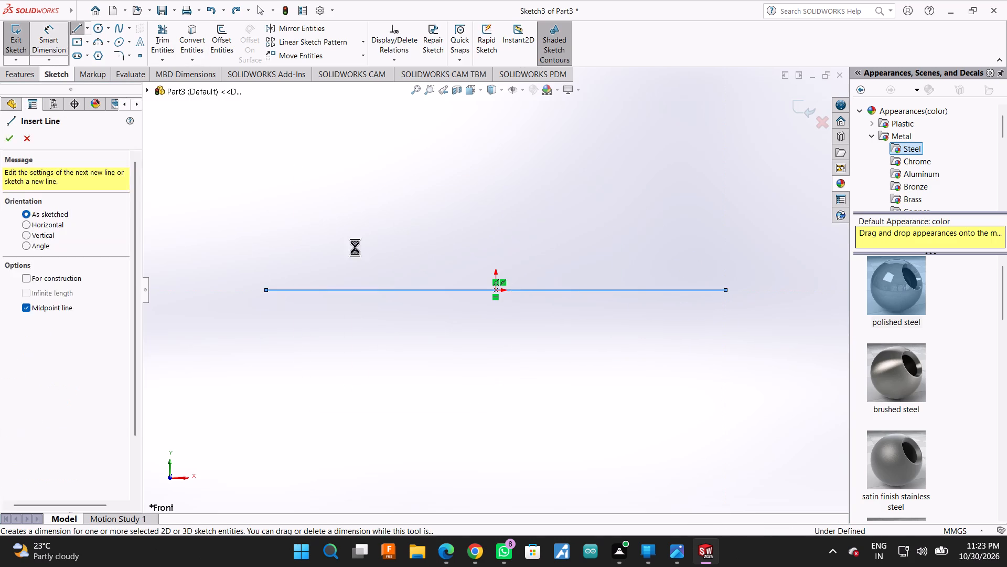
click(553, 290)
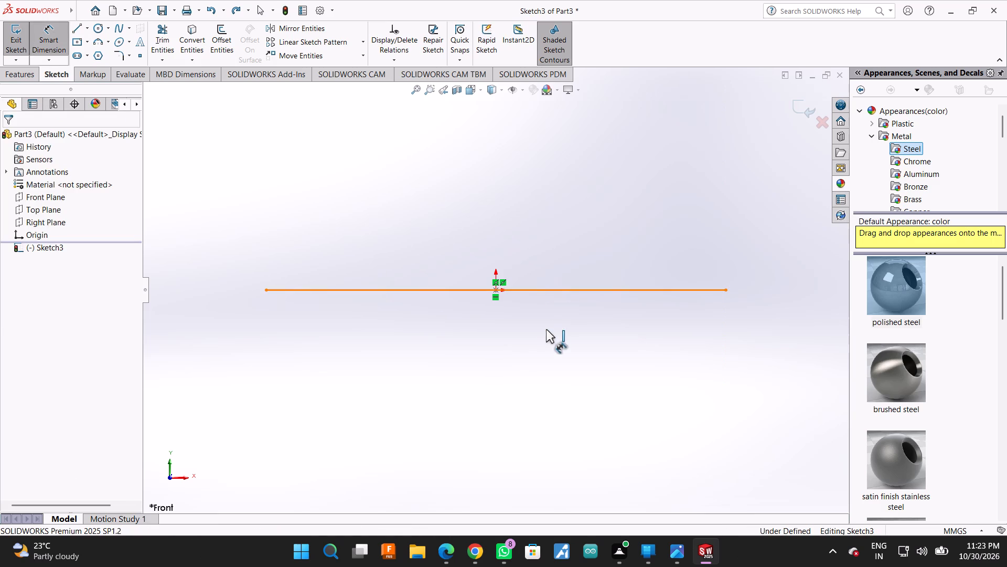
click(535, 409)
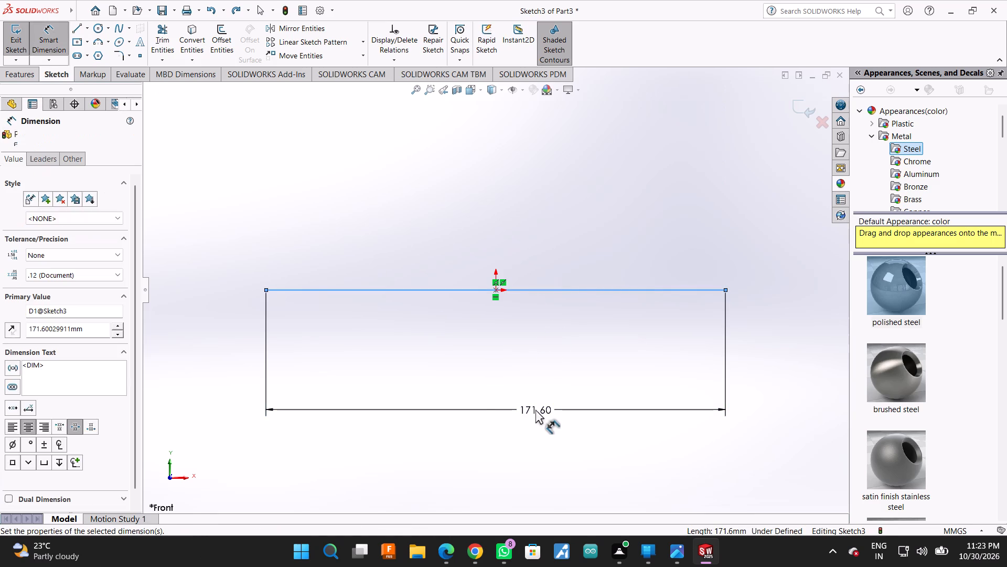
key(9)
key(BackSpace)
key(BackSpace)
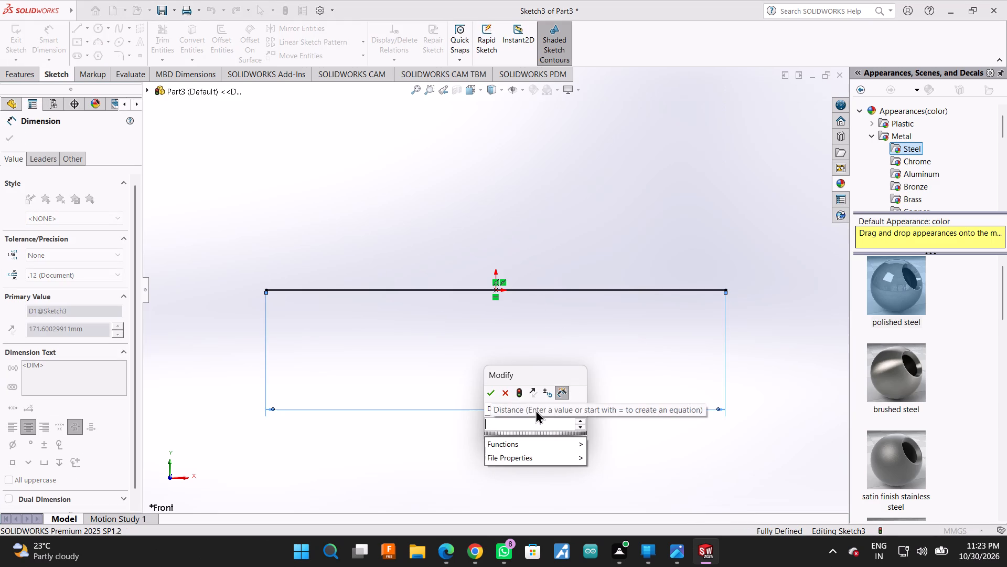
text(56)
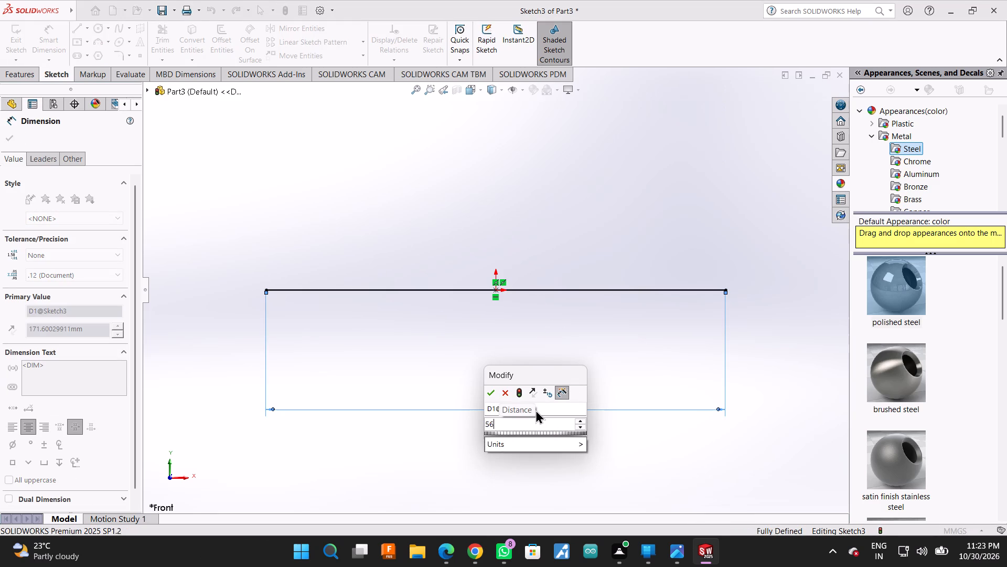
key(plus)
text(20+20)
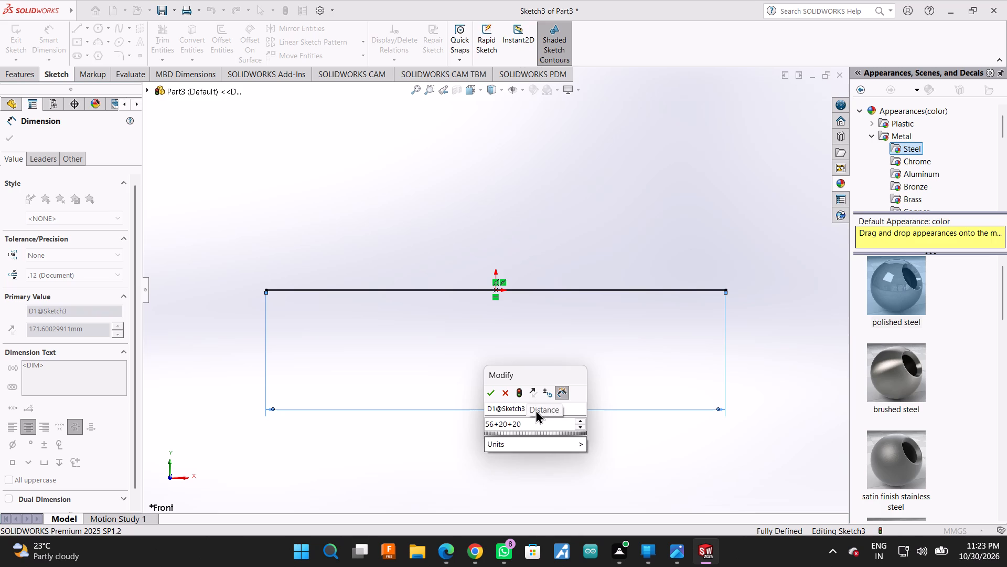
key(Return)
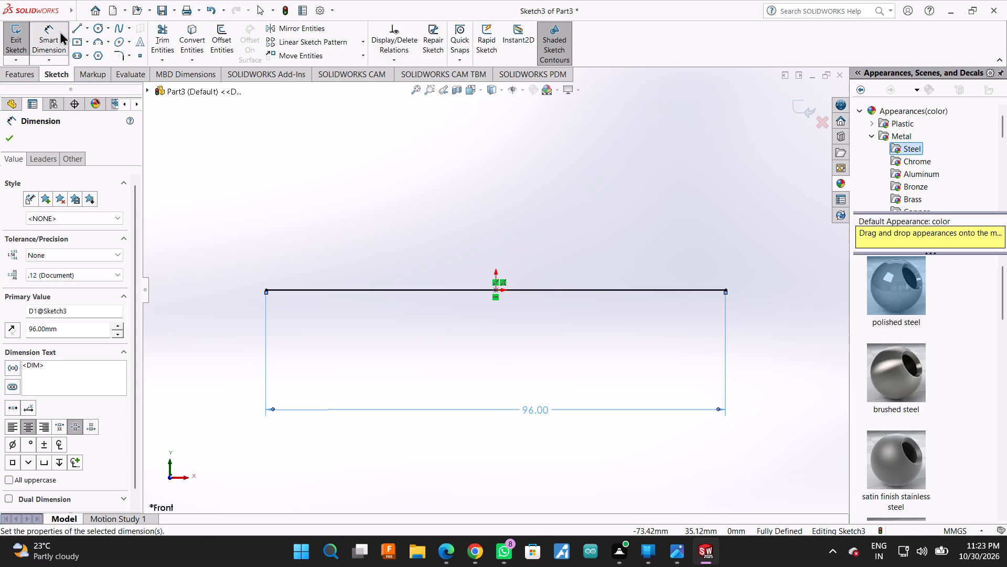
Close a four-sided profile above the 96 mm base line with two vertical sides about 23 mm tall and a roughly horizontal top line.
click(76, 29)
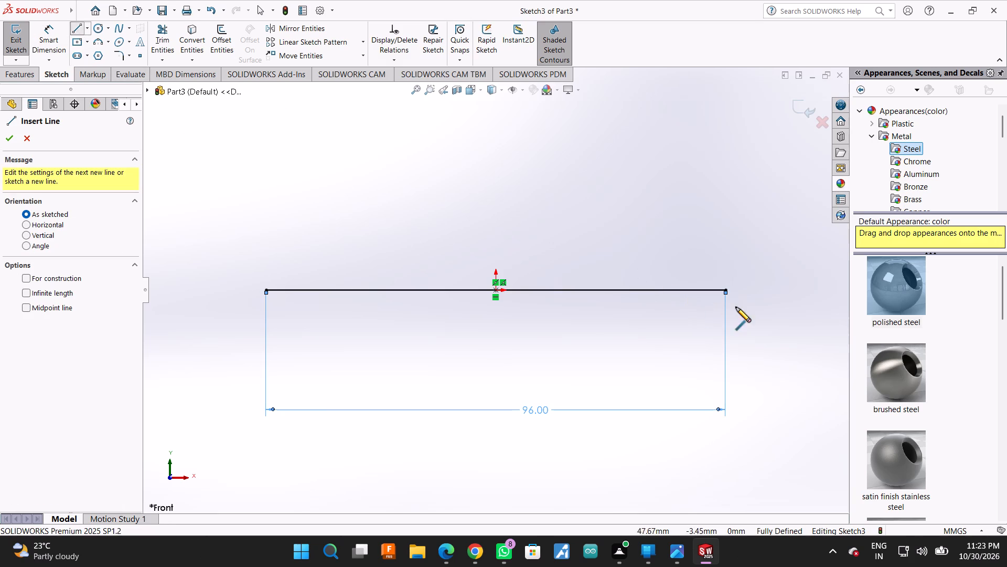
click(727, 290)
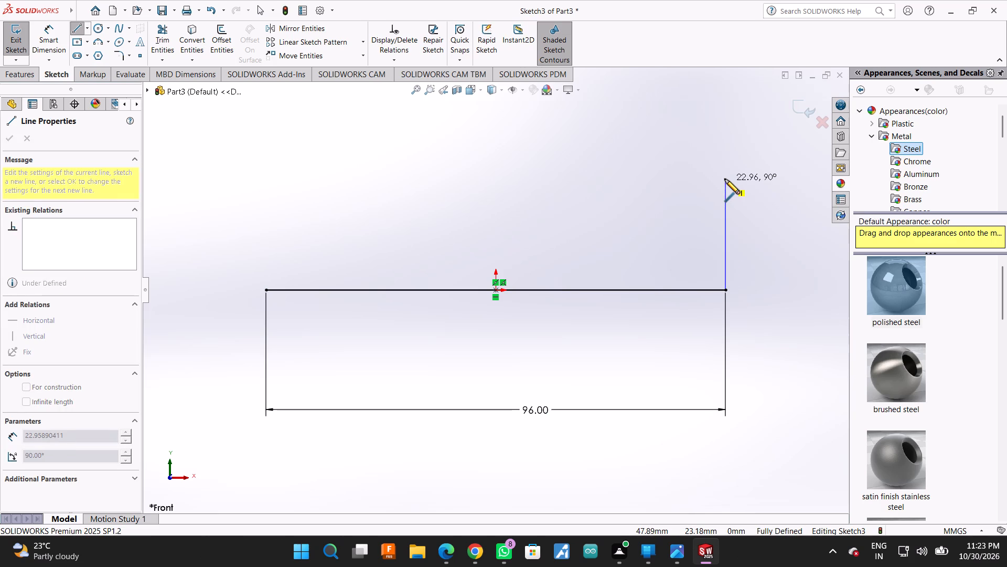
click(725, 179)
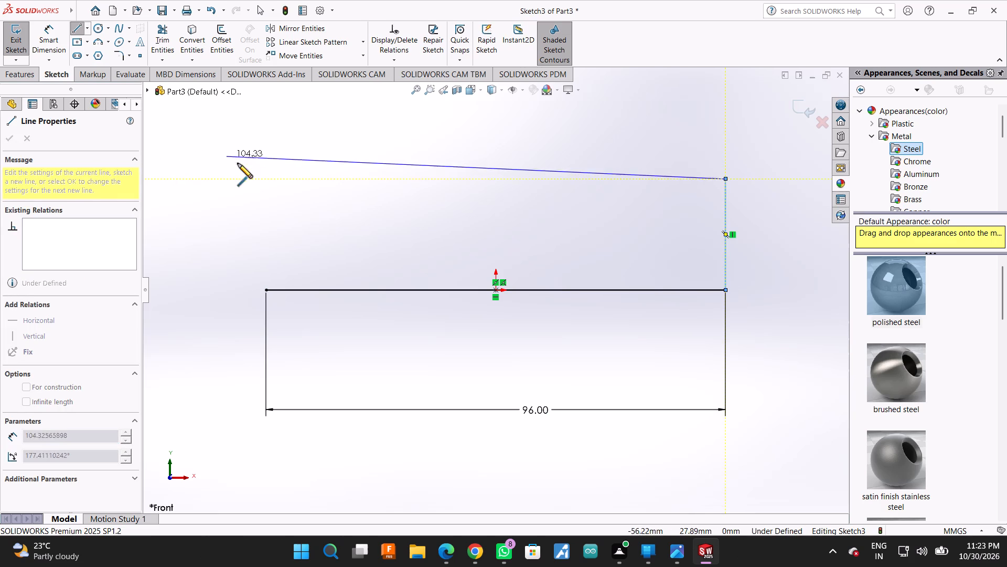
click(264, 183)
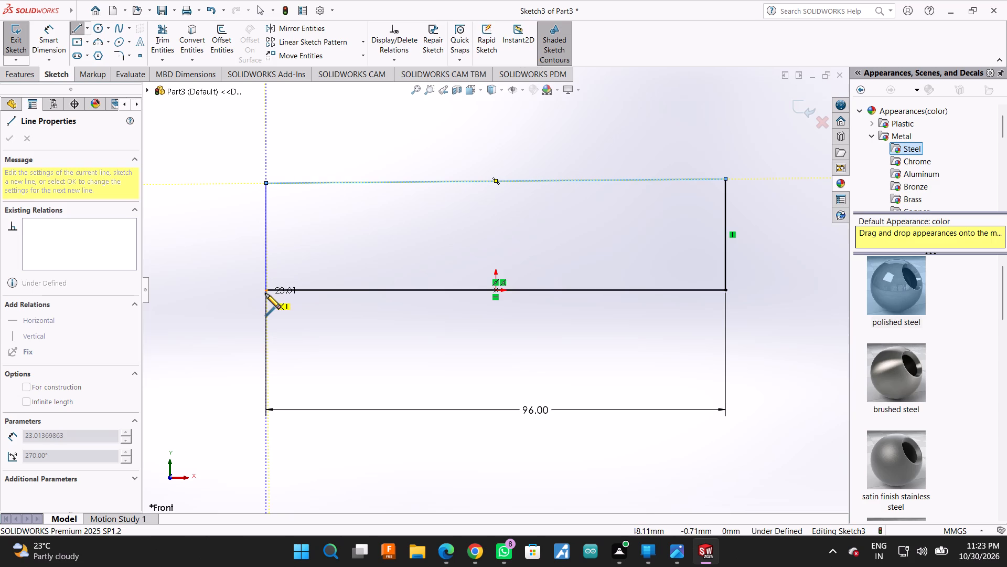
click(265, 291)
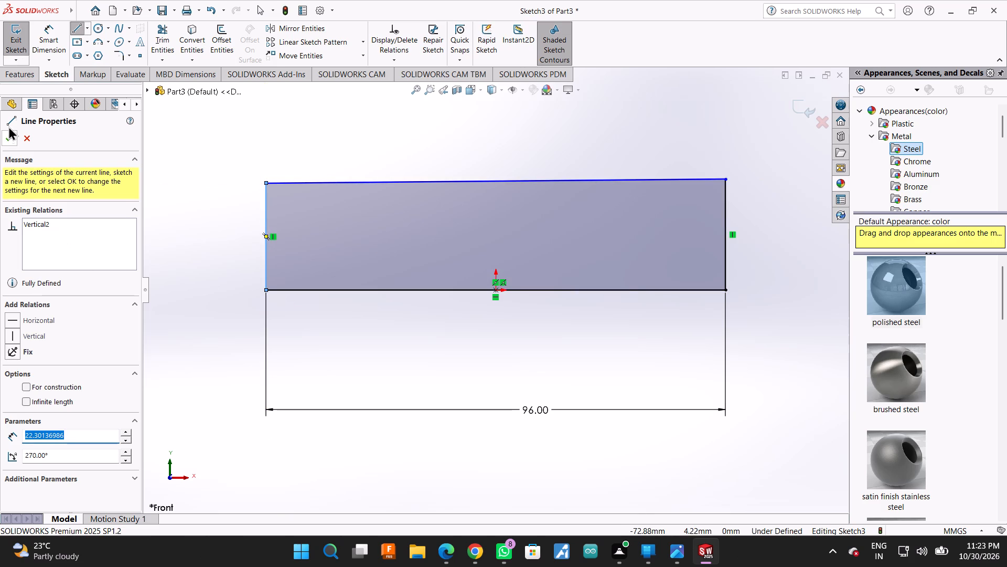
click(15, 138)
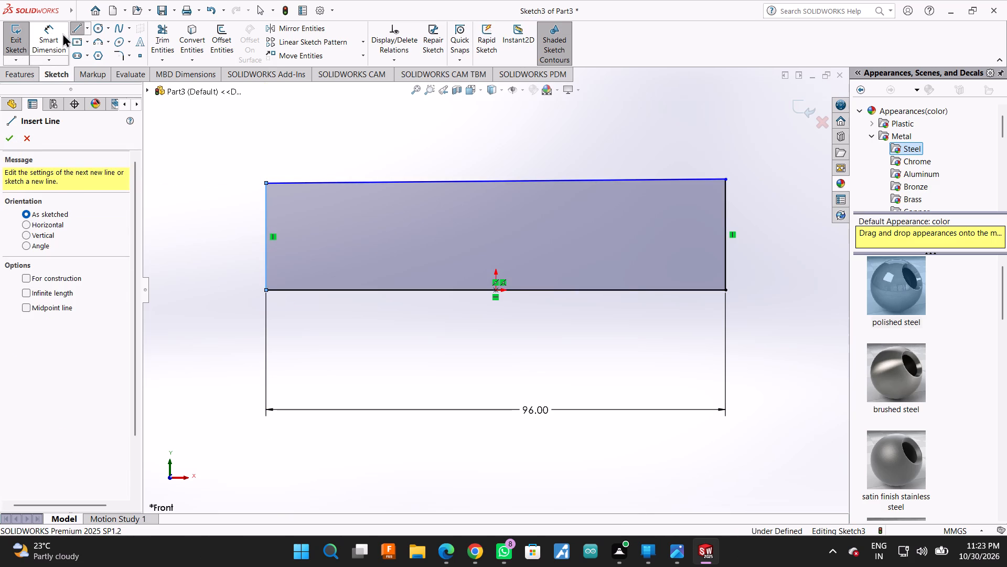
Dimension both vertical sides of the profile as 35 mm.
click(62, 33)
click(724, 247)
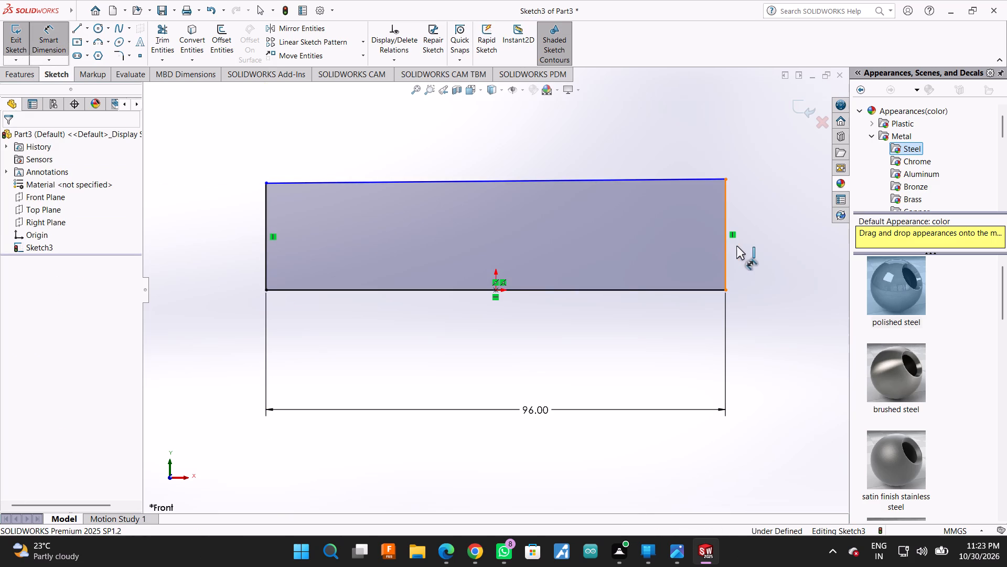
click(768, 245)
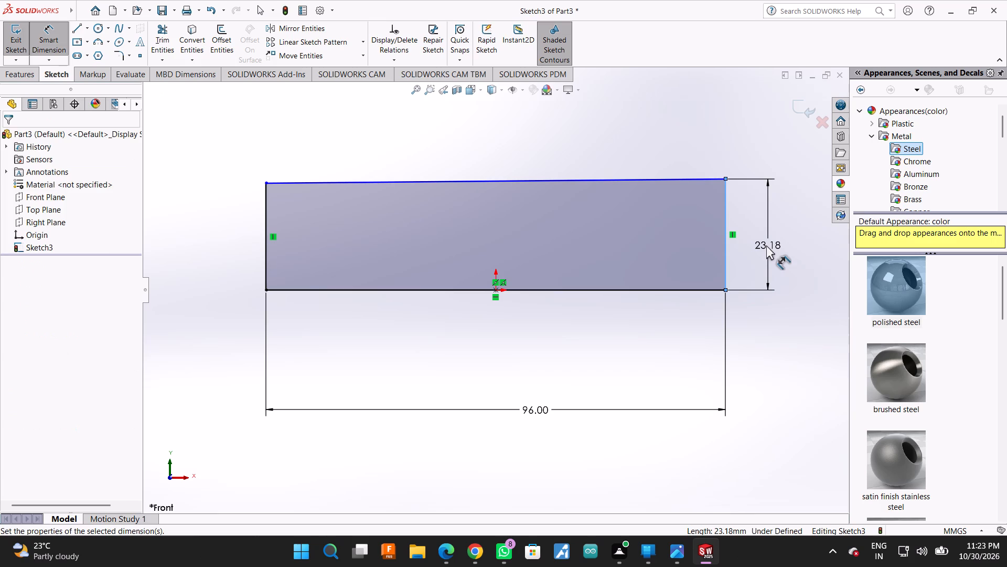
text(35)
key(Return)
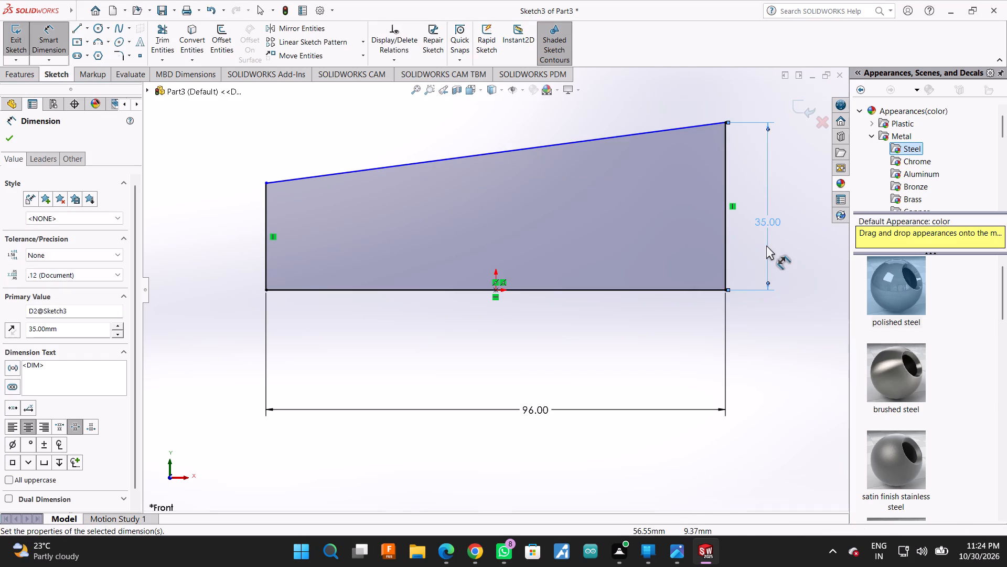
click(267, 228)
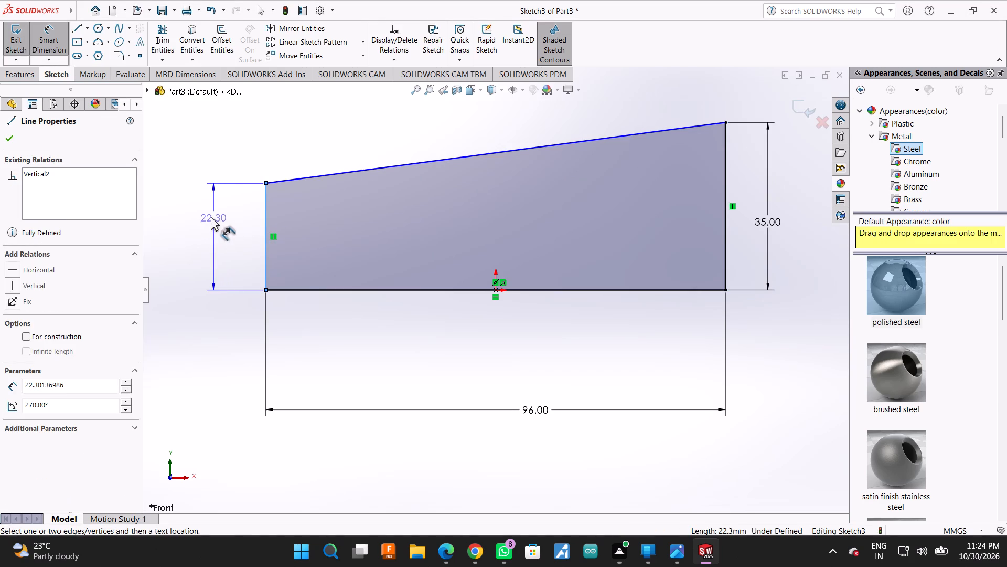
click(210, 216)
key(3)
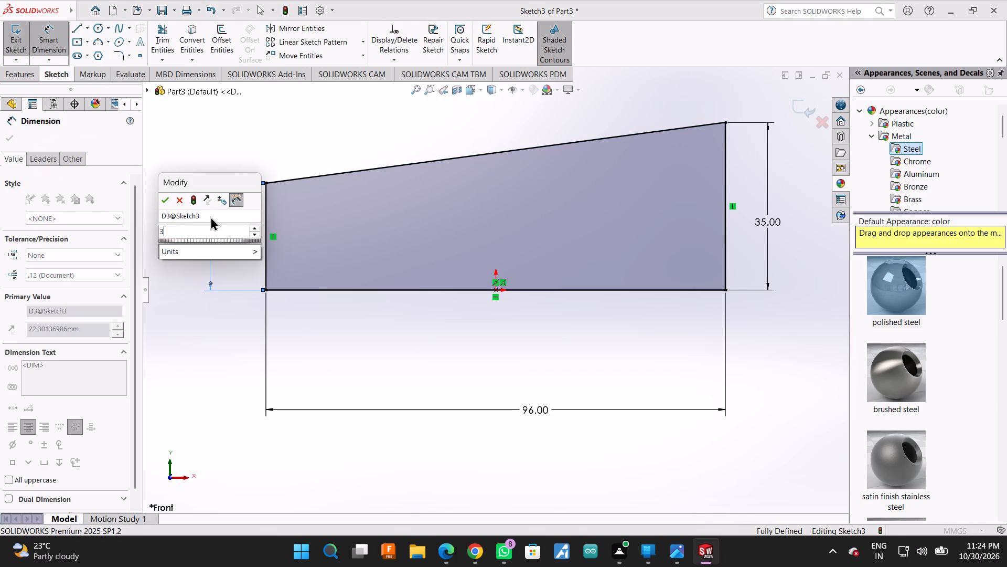
key(5)
key(Return)
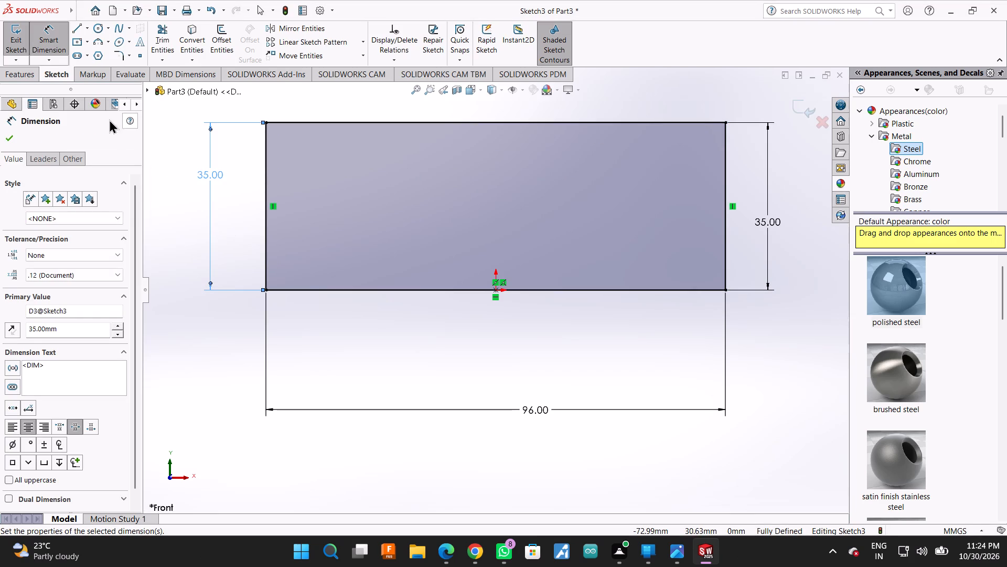
click(7, 139)
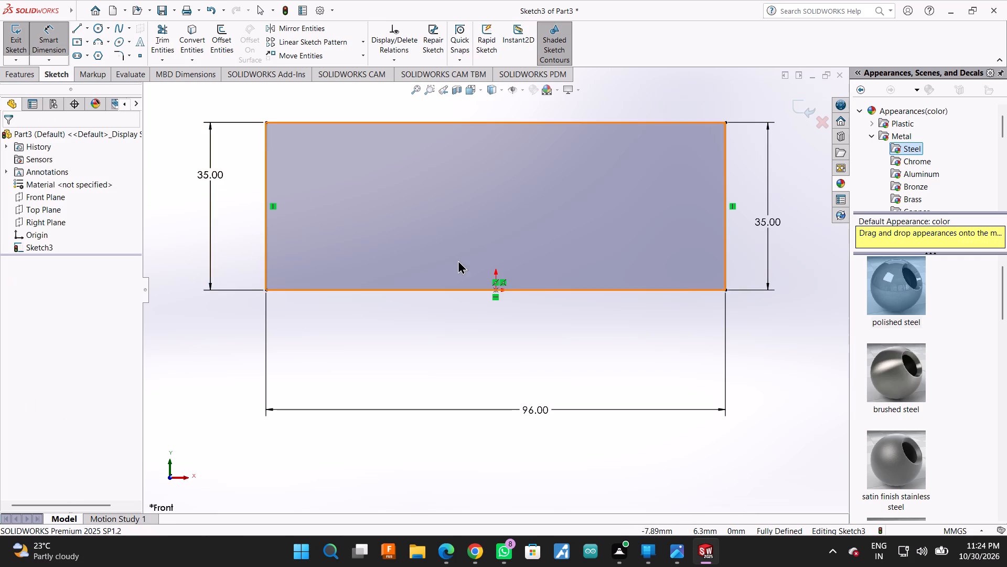
Extrude the 96 by 35 mm profile 110 mm as a boss with the Mid Plane end condition.
scroll(458, 260, up, 2)
scroll(555, 181, down, 1)
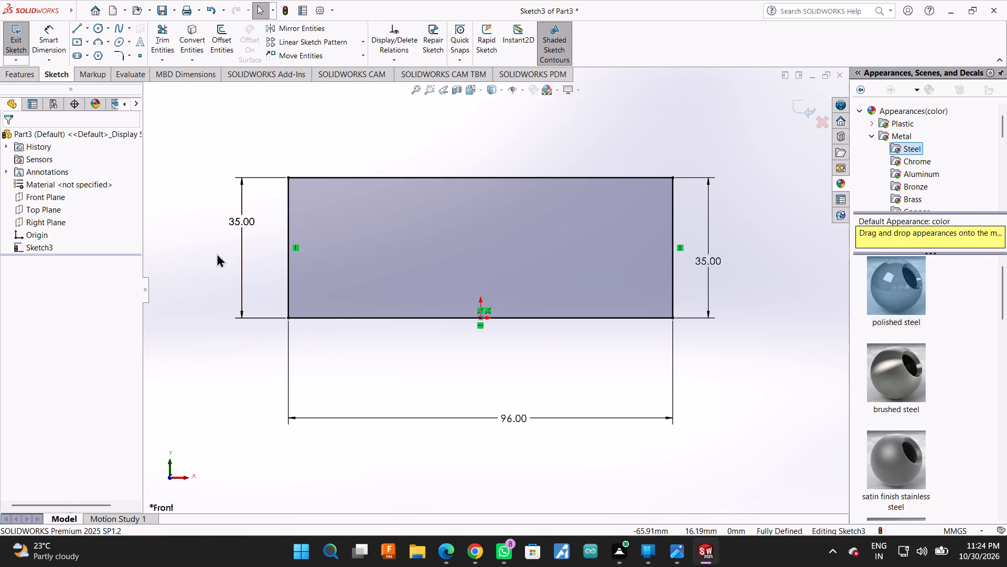
scroll(353, 260, up, 2)
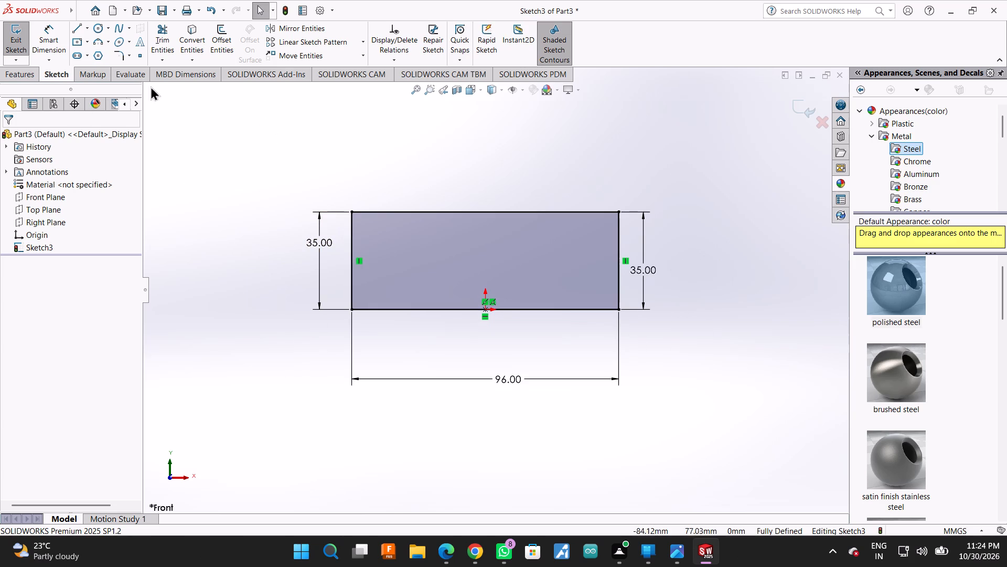
click(16, 72)
click(22, 35)
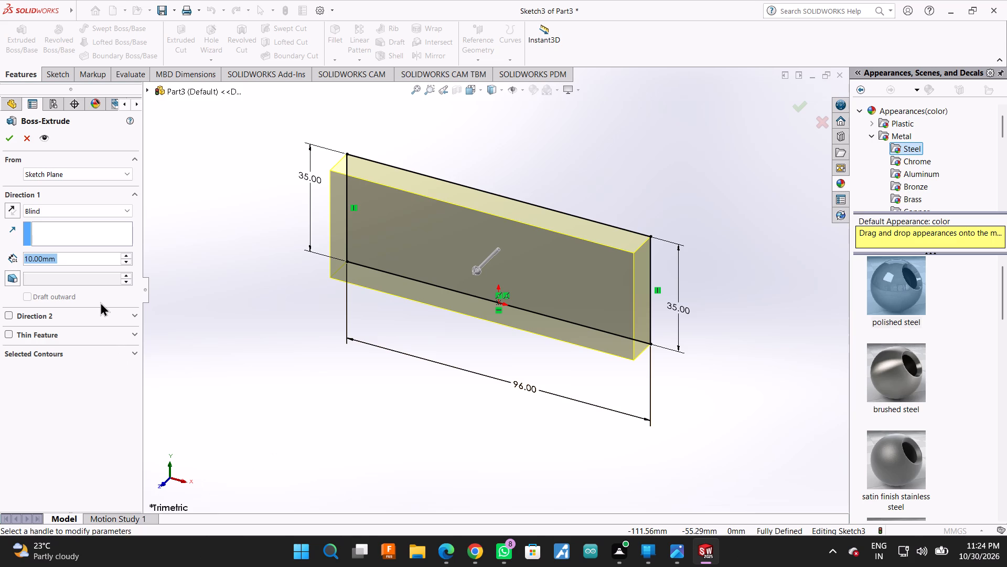
key(1)
text(10)
key(Return)
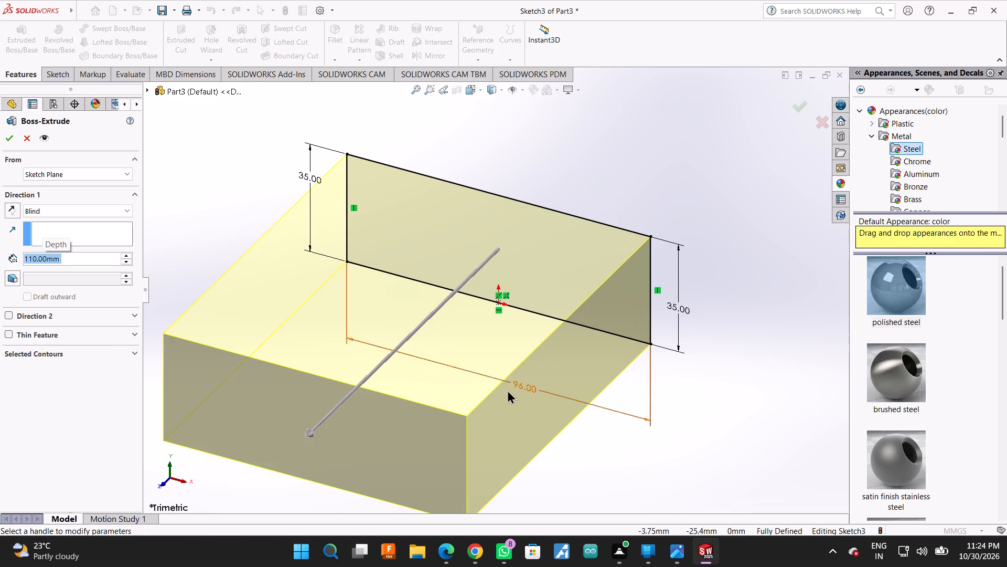
scroll(573, 380, up, 2)
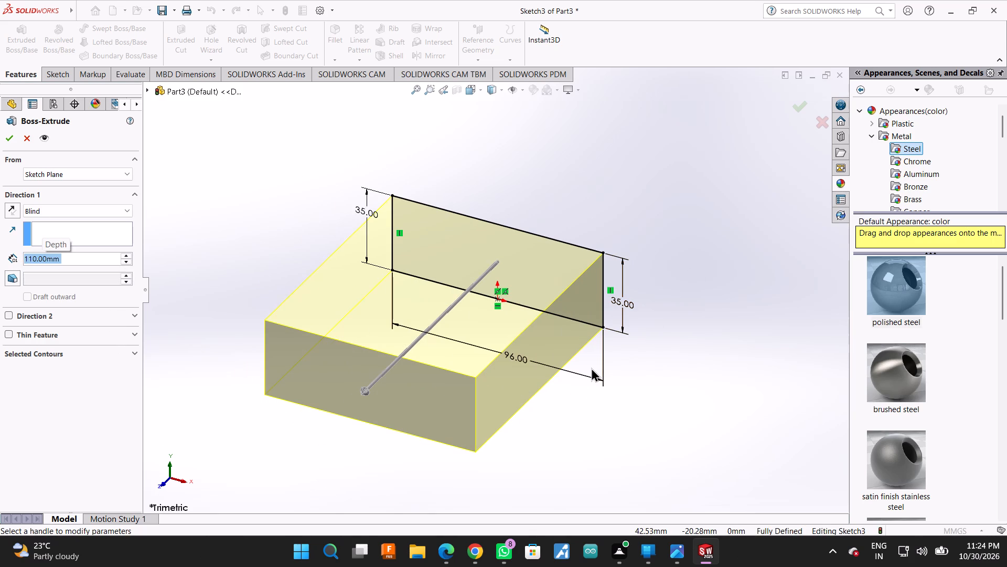
click(100, 207)
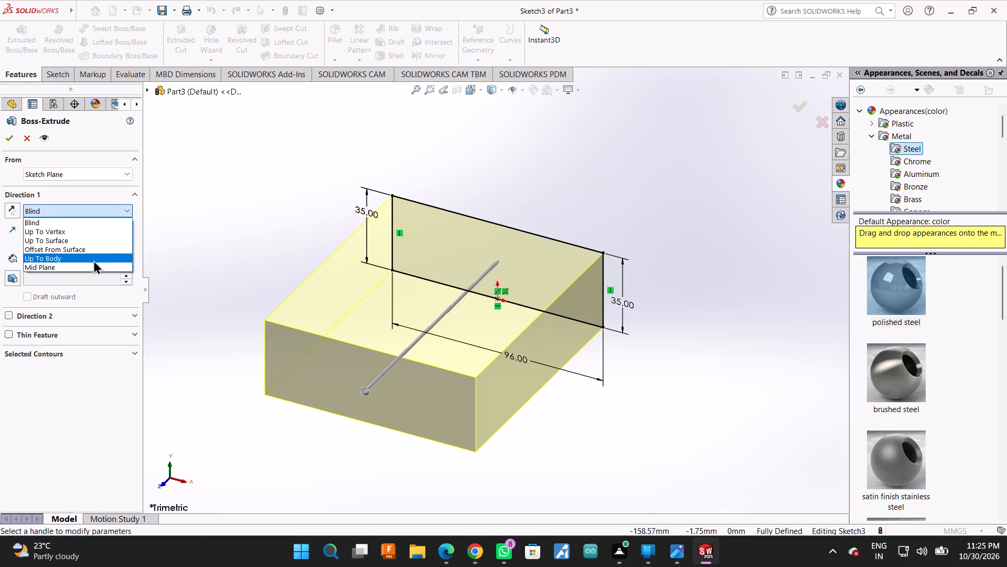
click(93, 264)
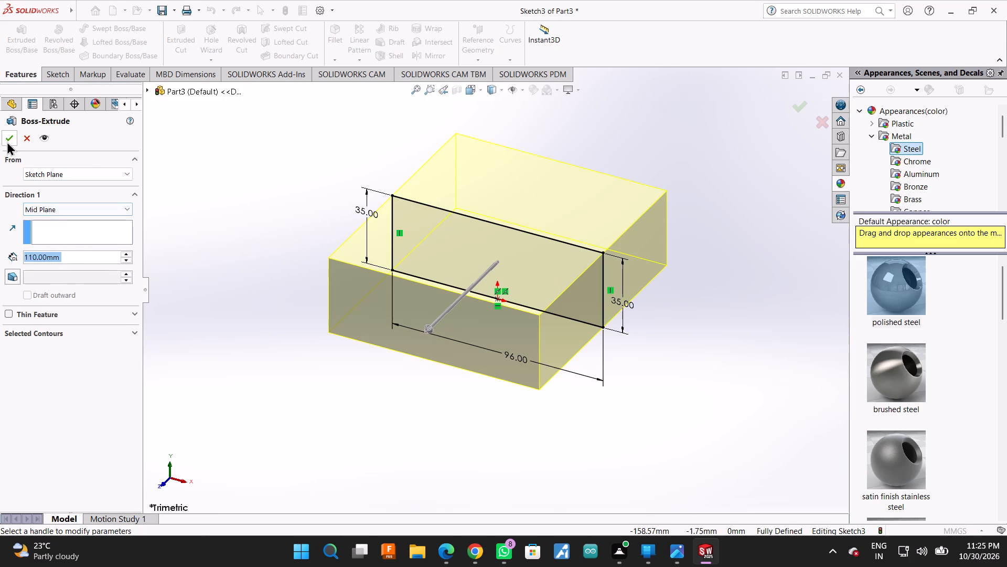
click(7, 141)
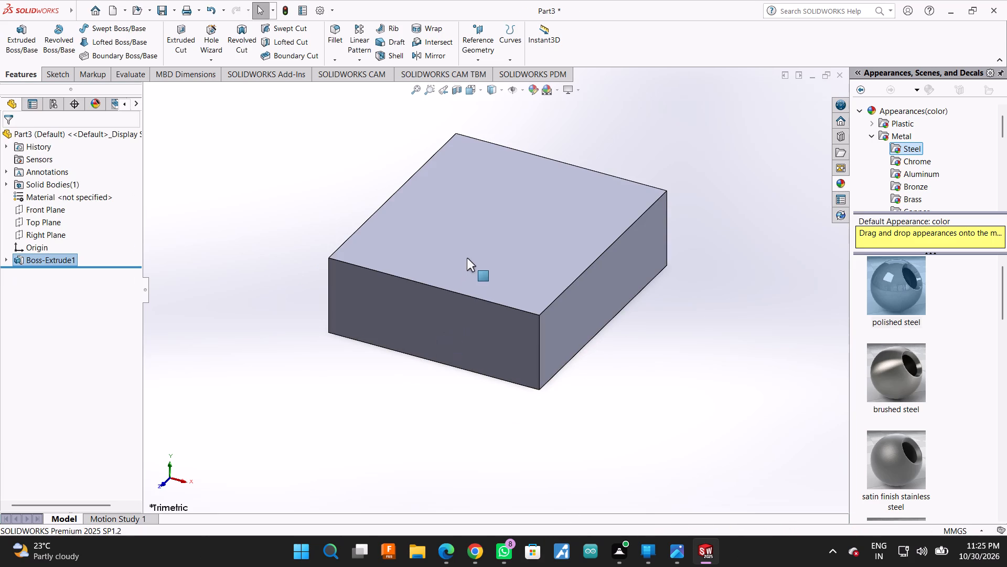
On the block's +X side face, sketch a line about 17.6 mm along the bottom edge from the corner, continuing about 10 mm up, 18 mm across and back down.
click(574, 309)
click(623, 279)
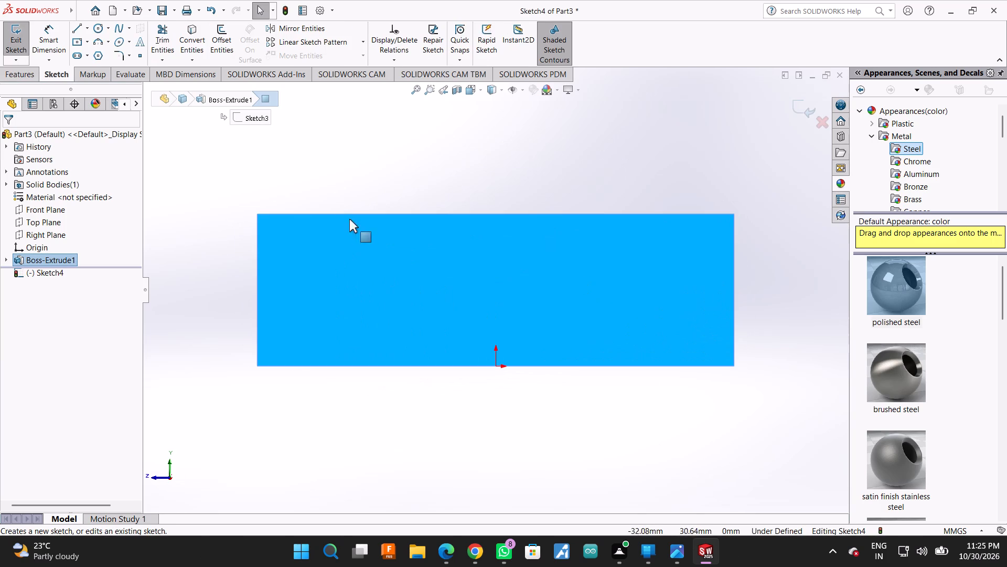
click(69, 29)
click(72, 29)
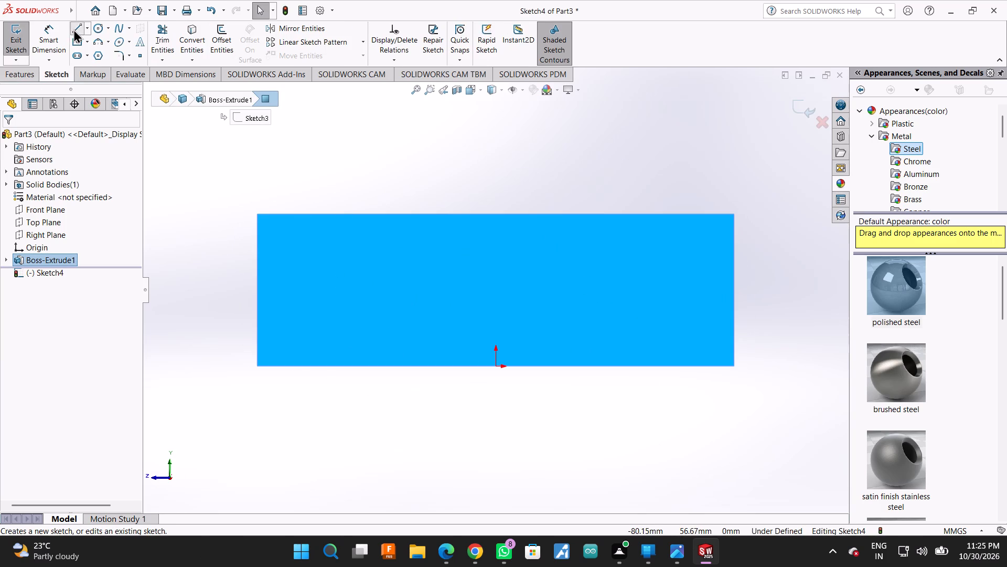
click(735, 368)
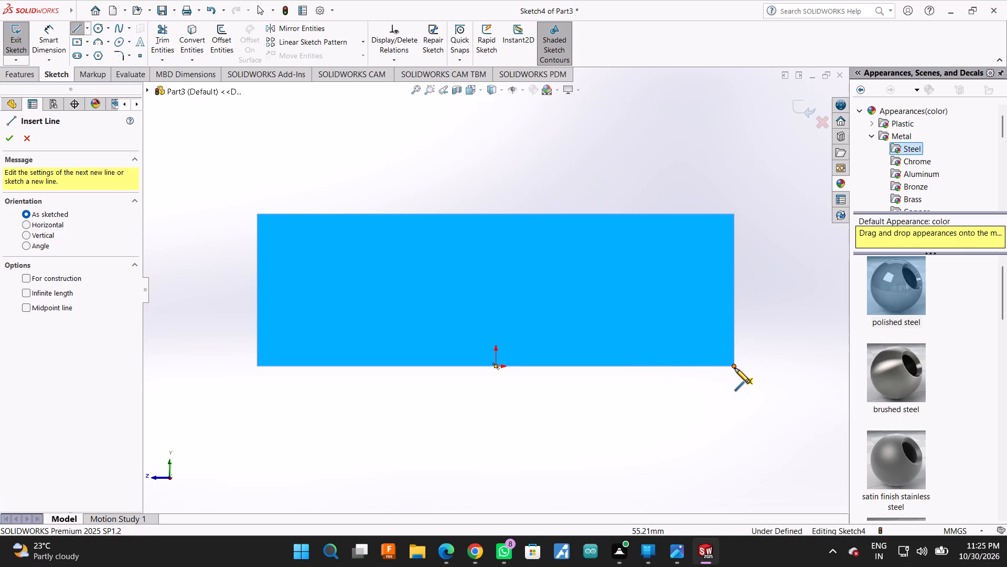
click(658, 366)
click(658, 322)
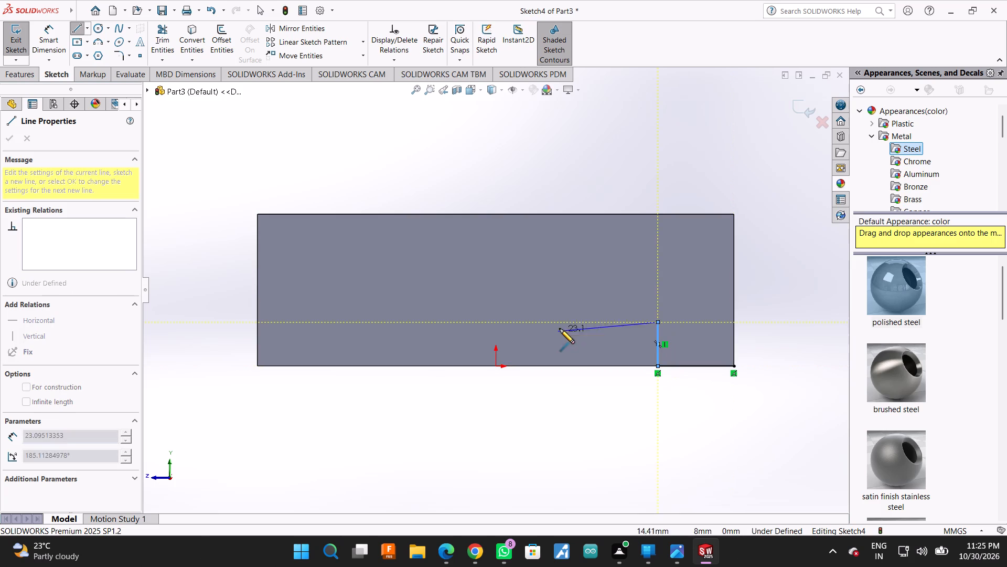
click(579, 322)
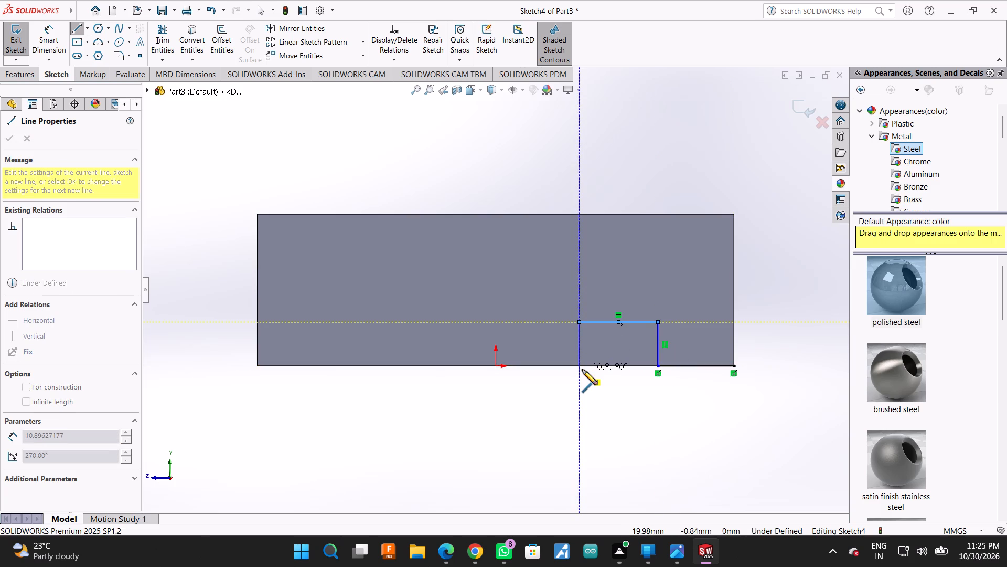
click(582, 370)
key(Escape)
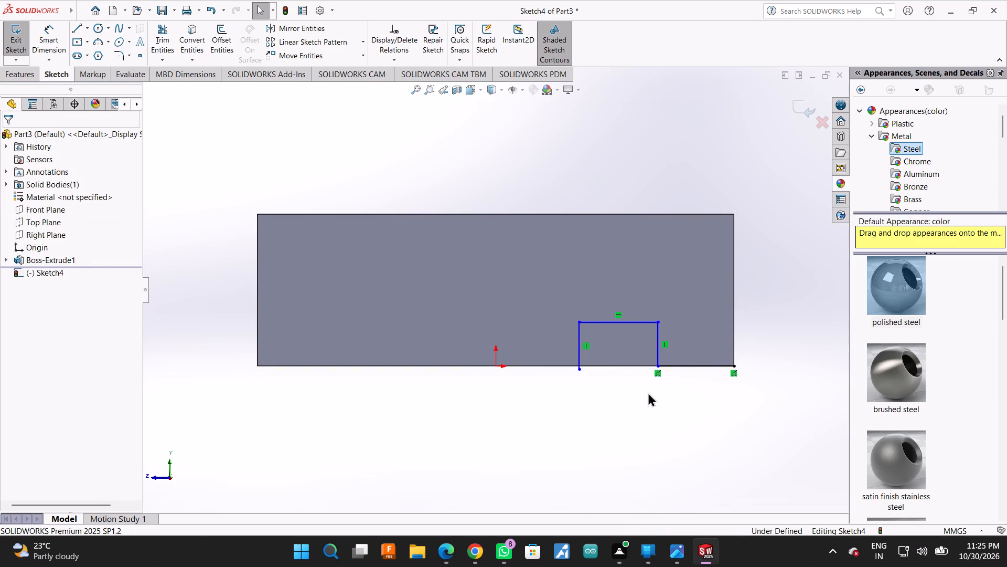
Close the notch outline with a horizontal line about 18 mm long along the block's bottom edge between its two vertical sides.
click(71, 25)
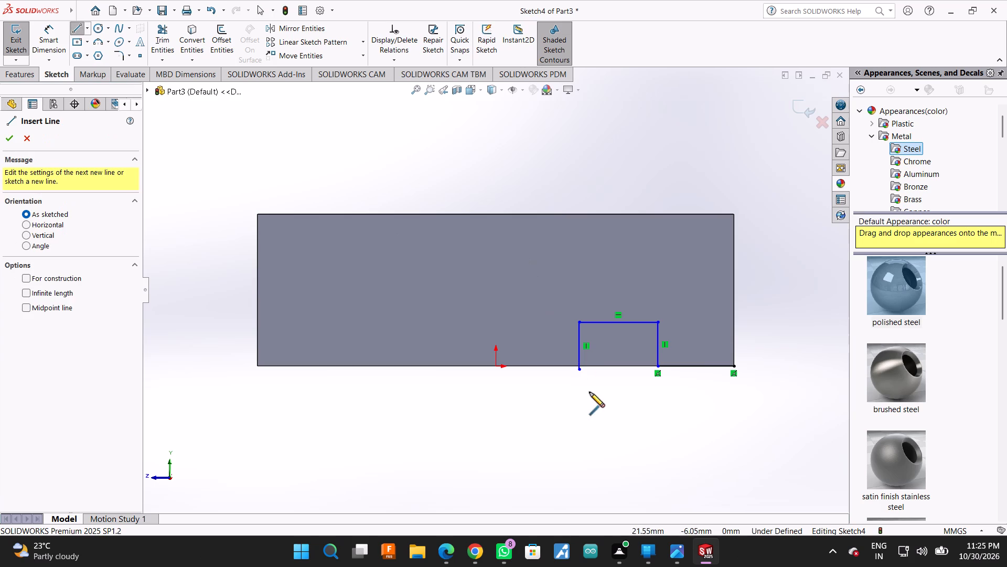
click(579, 366)
scroll(579, 366, down, 5)
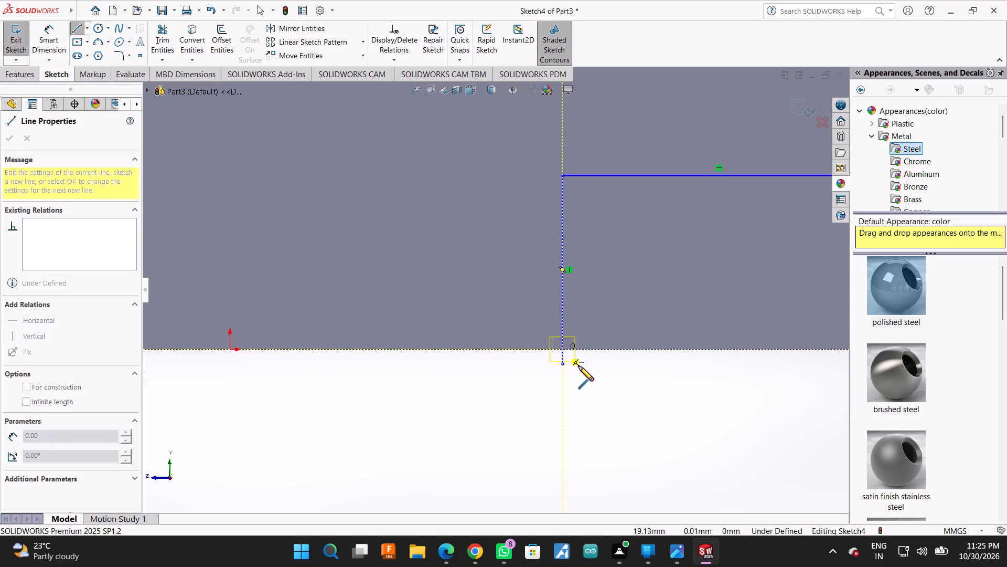
scroll(575, 358, down, 3)
scroll(575, 358, up, 6)
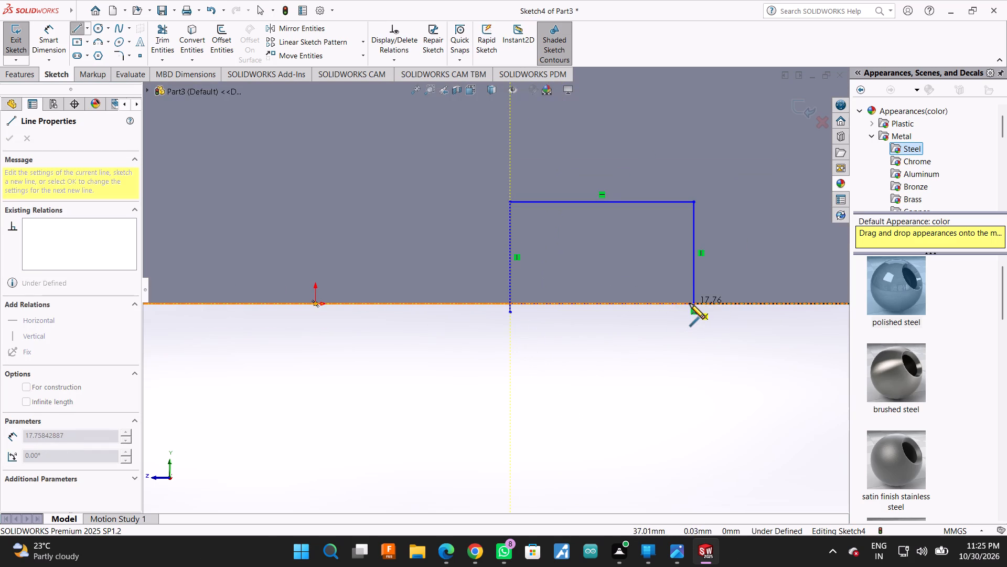
click(692, 305)
scroll(542, 318, down, 2)
key(Escape)
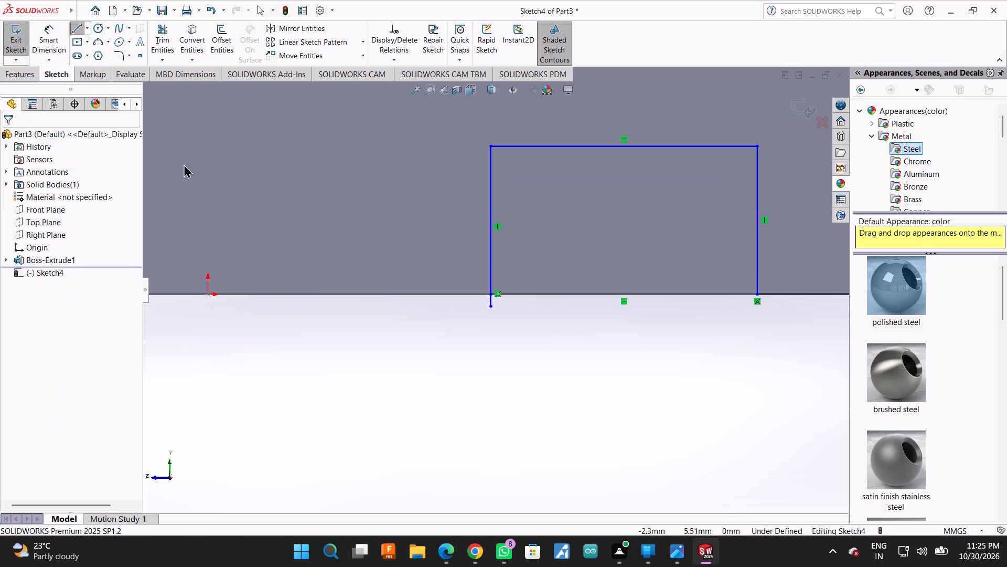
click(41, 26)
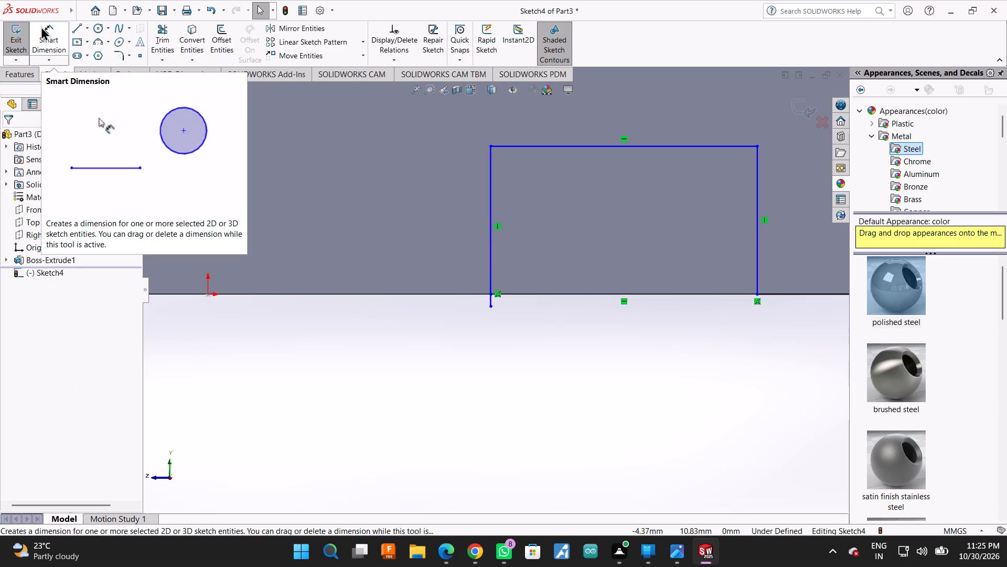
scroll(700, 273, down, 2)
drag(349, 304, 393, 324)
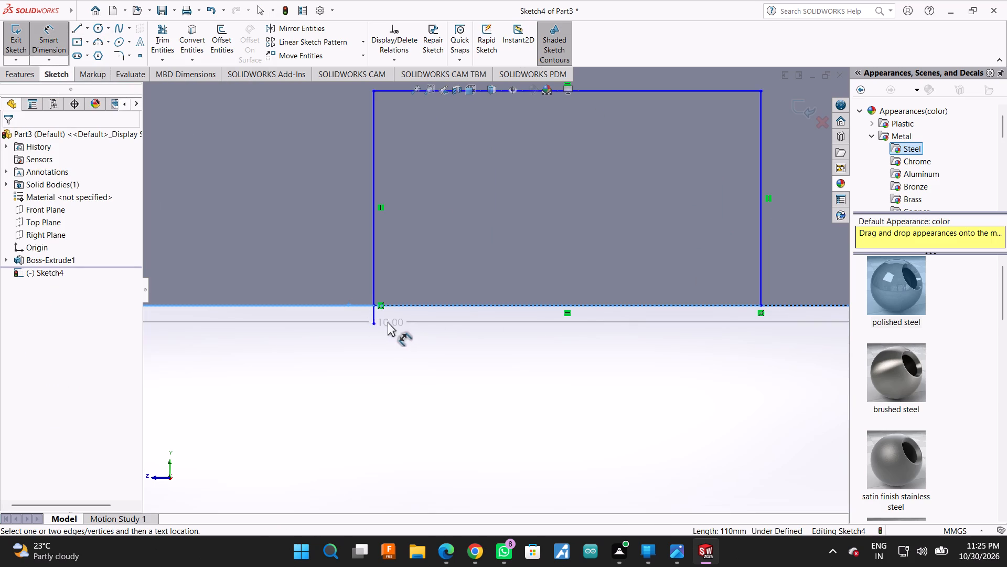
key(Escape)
Power trim the vertical line's overhang below the bottom edge and the bottom line between the rectangle and the block's corner.
click(169, 25)
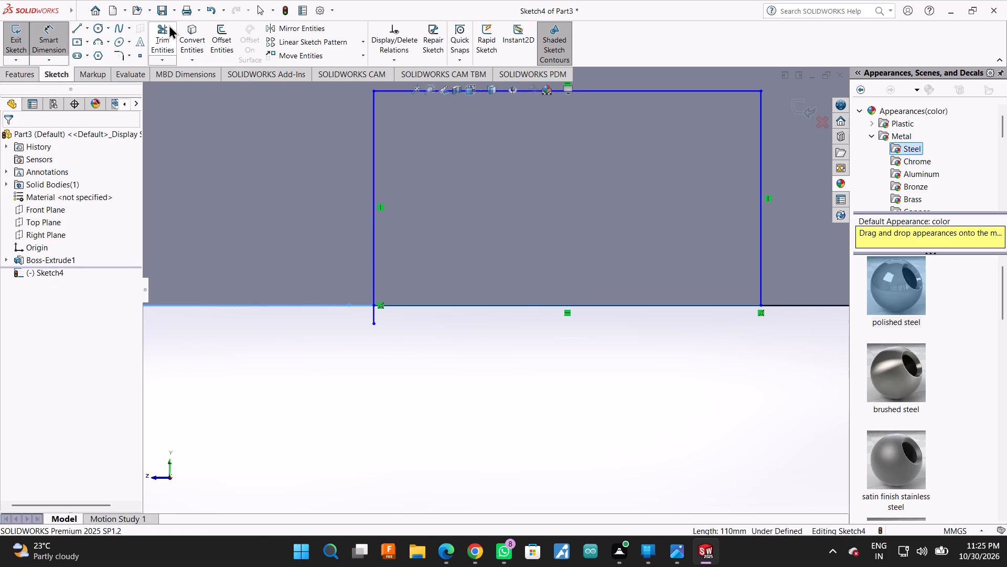
drag(350, 317, 409, 321)
scroll(408, 352, up, 1)
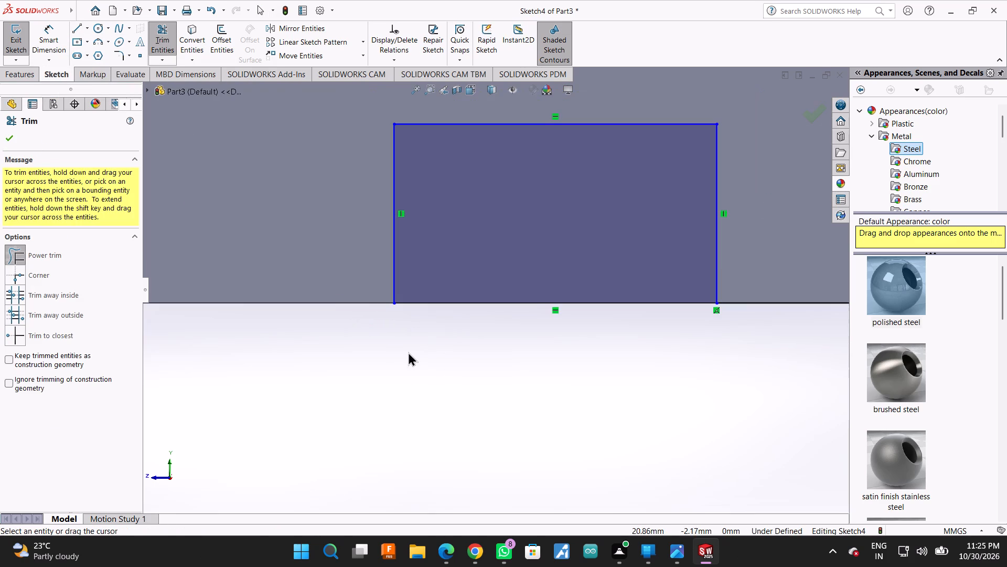
drag(768, 259, 762, 405)
scroll(762, 388, up, 6)
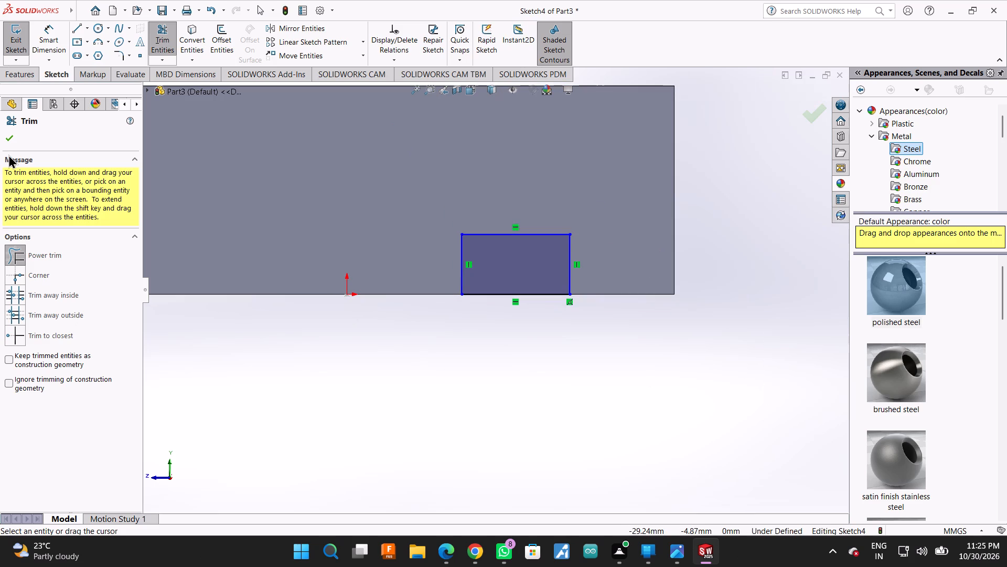
click(6, 140)
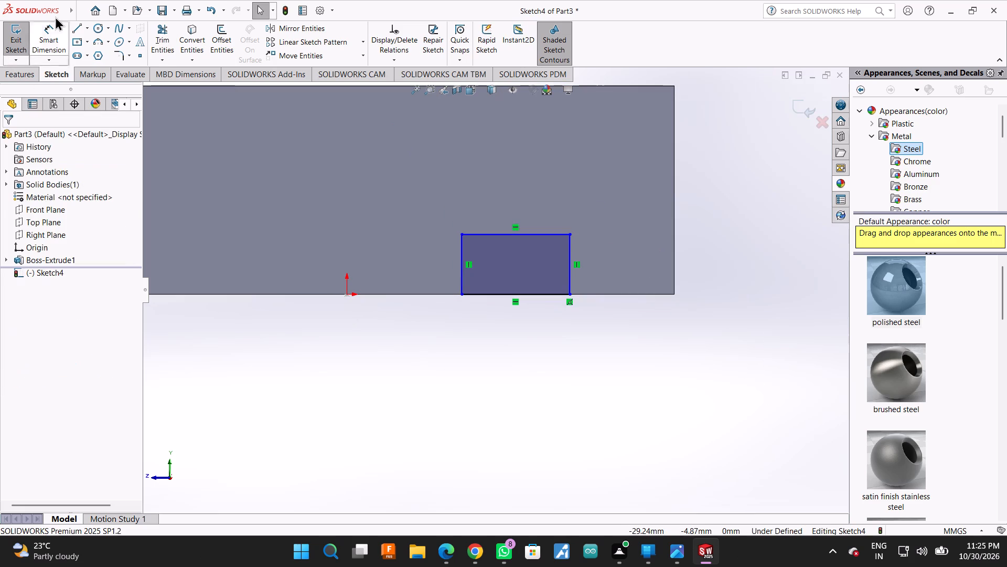
Dimension the distance from the notch rectangle's nearer bottom corner to the block's adjacent bottom corner as 20 mm.
click(52, 29)
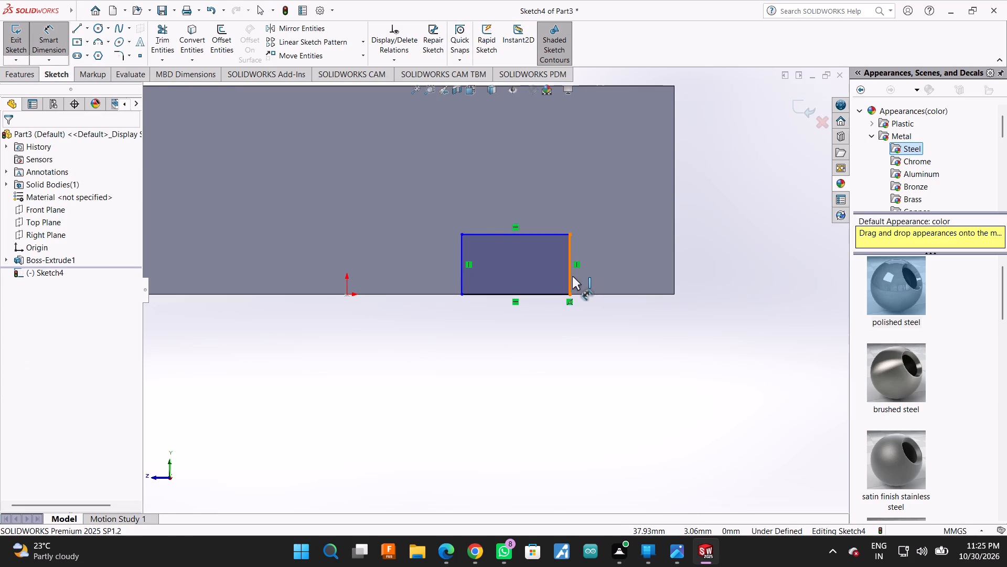
click(572, 276)
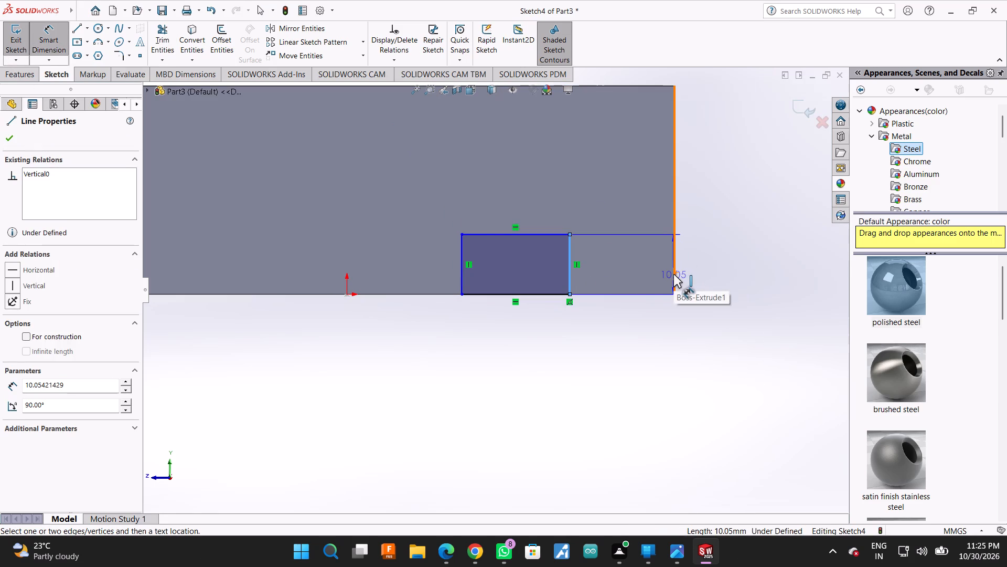
key(Escape)
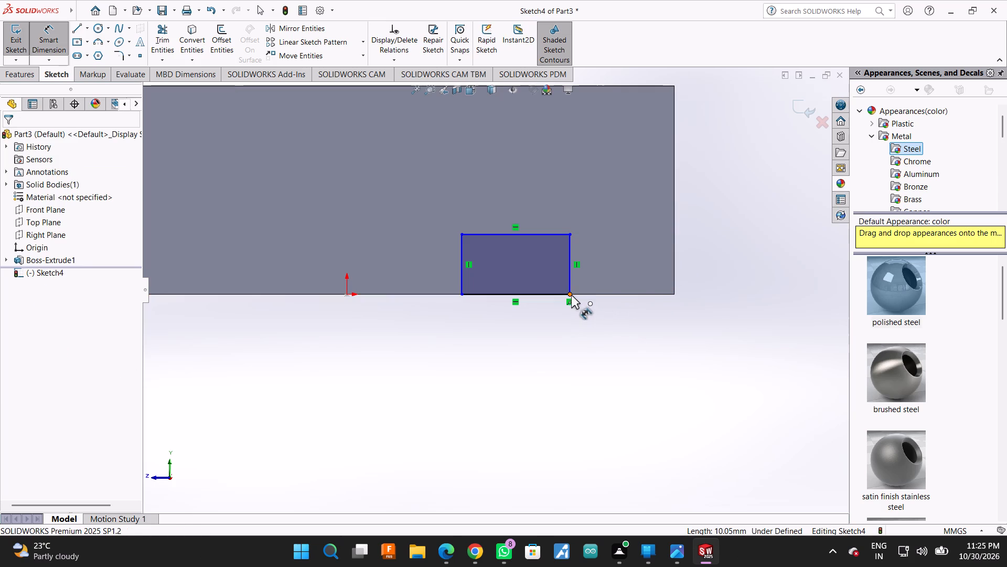
click(569, 293)
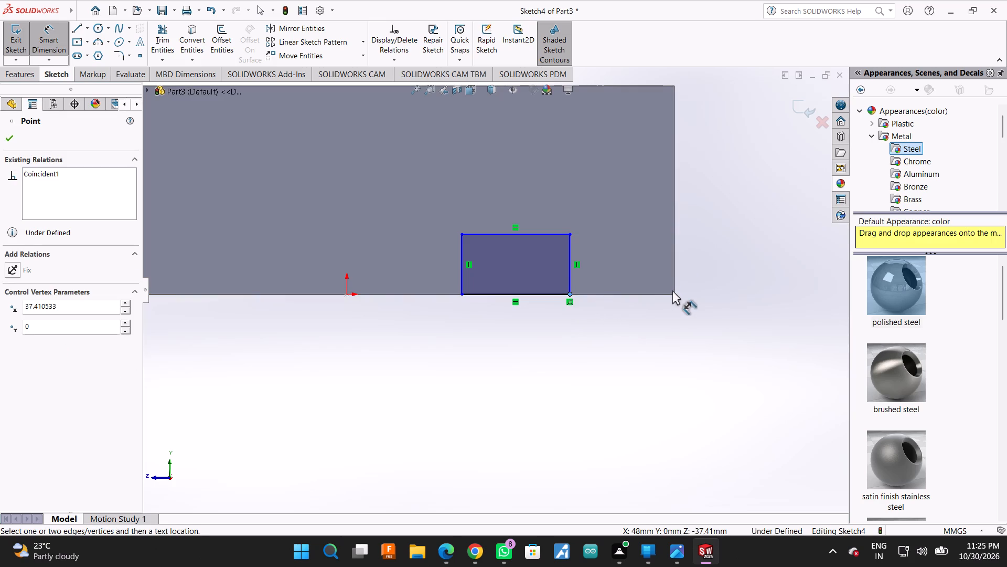
click(673, 293)
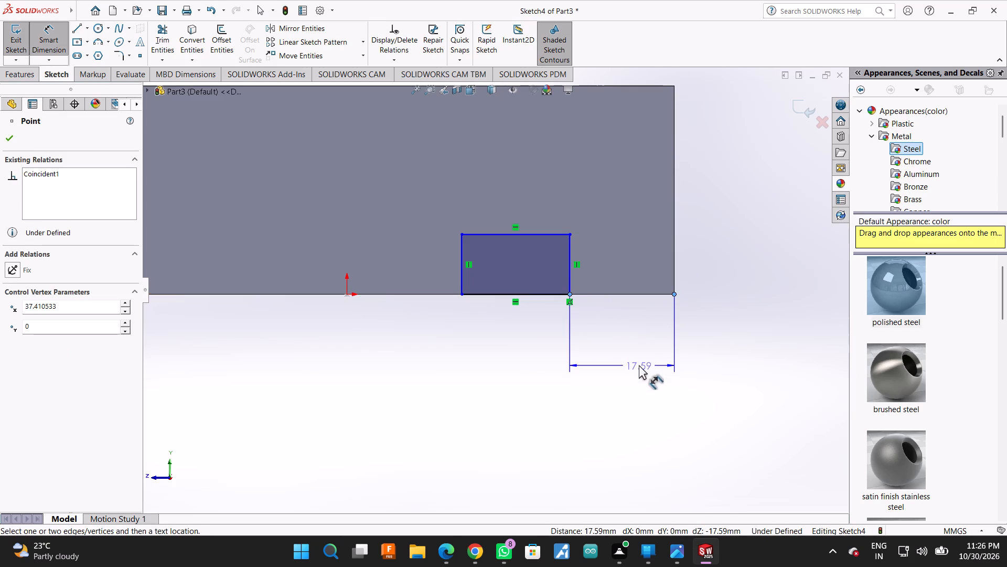
click(631, 363)
text(20)
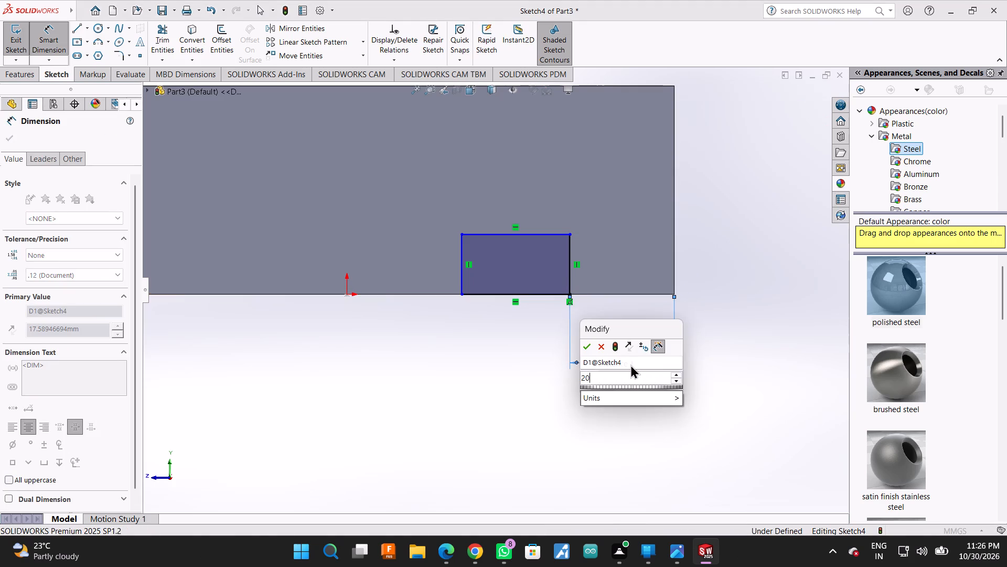
key(Return)
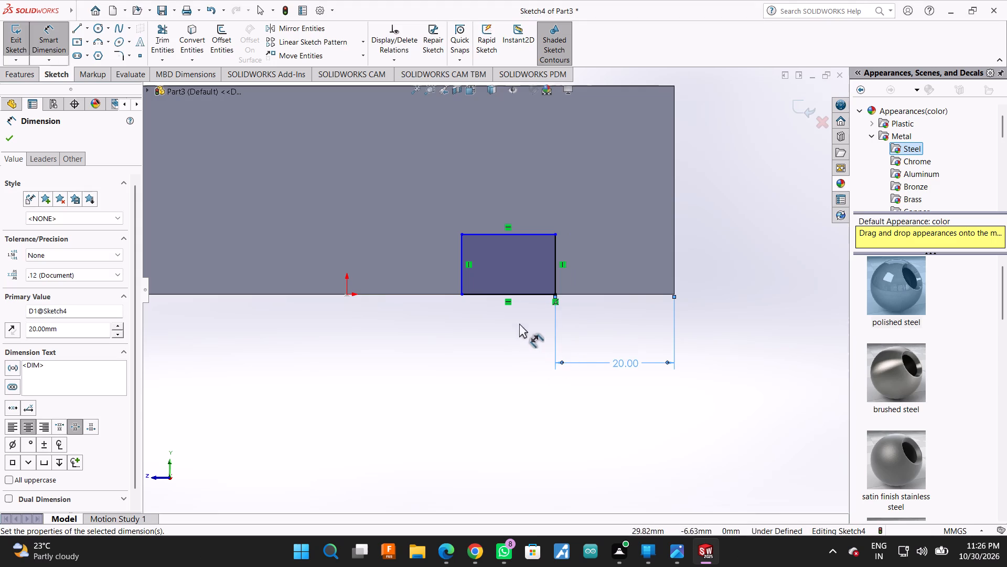
Dimension the notch rectangle's bottom line to 20 mm wide and its vertical side to 10 mm high.
click(517, 295)
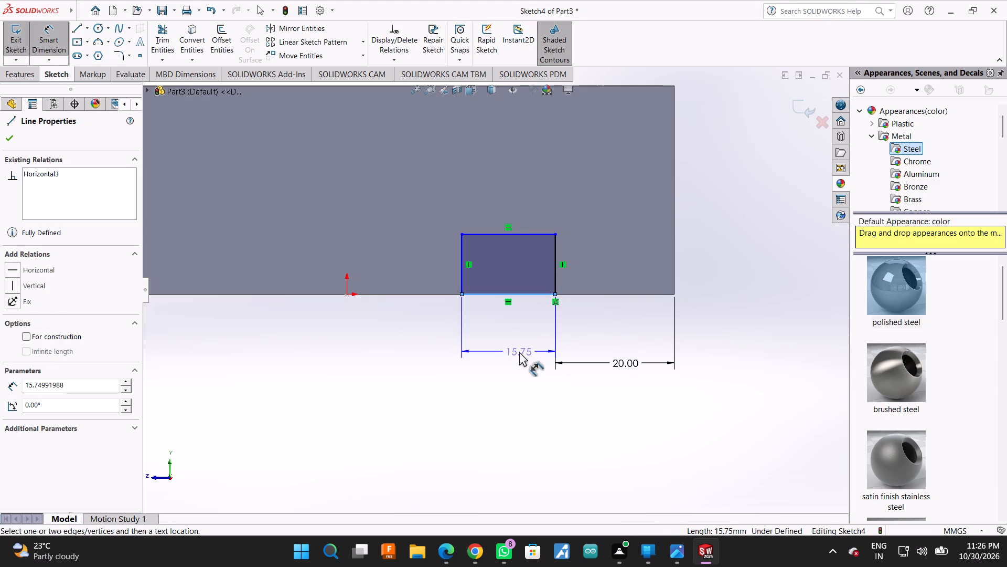
click(520, 364)
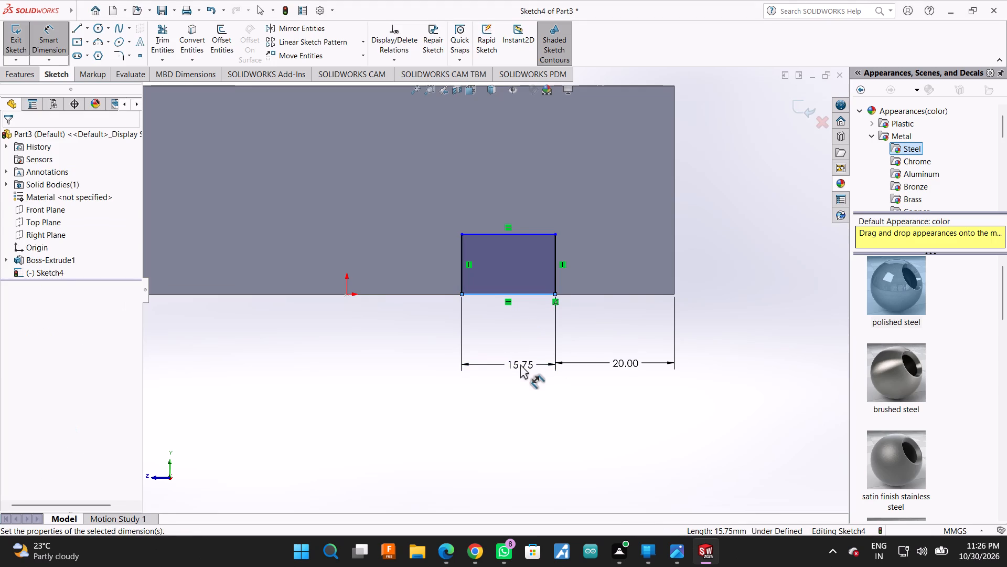
text(20)
key(Return)
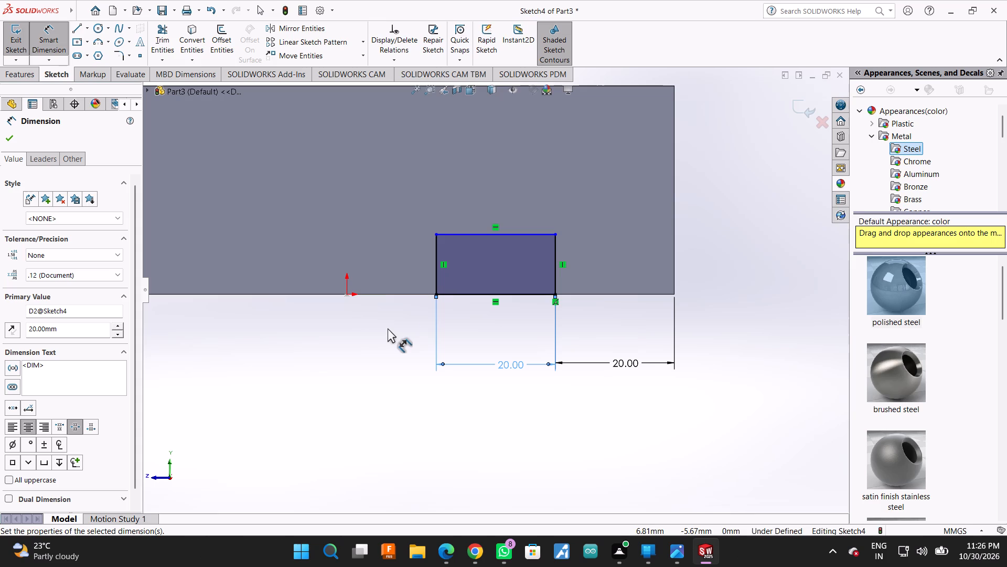
click(556, 253)
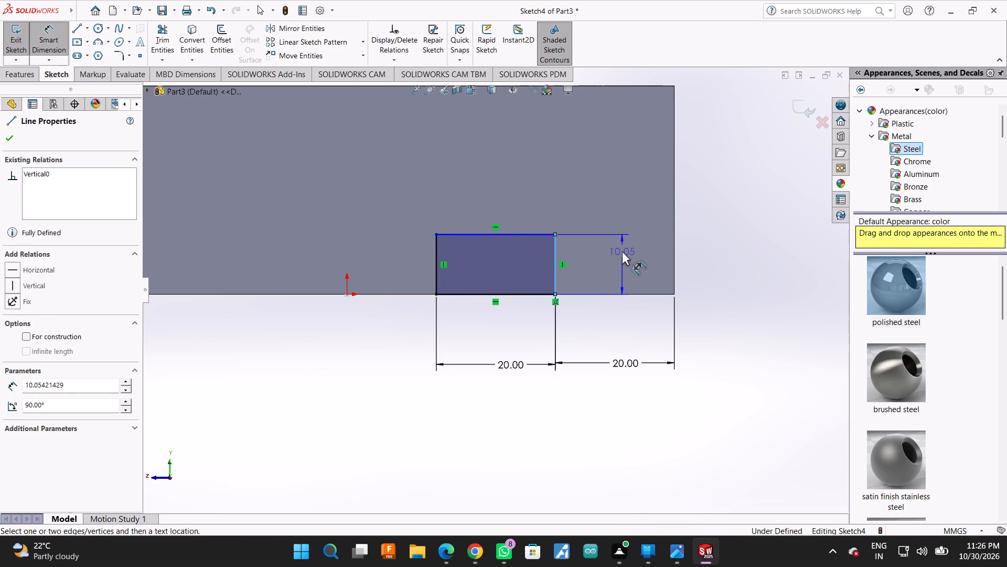
click(623, 263)
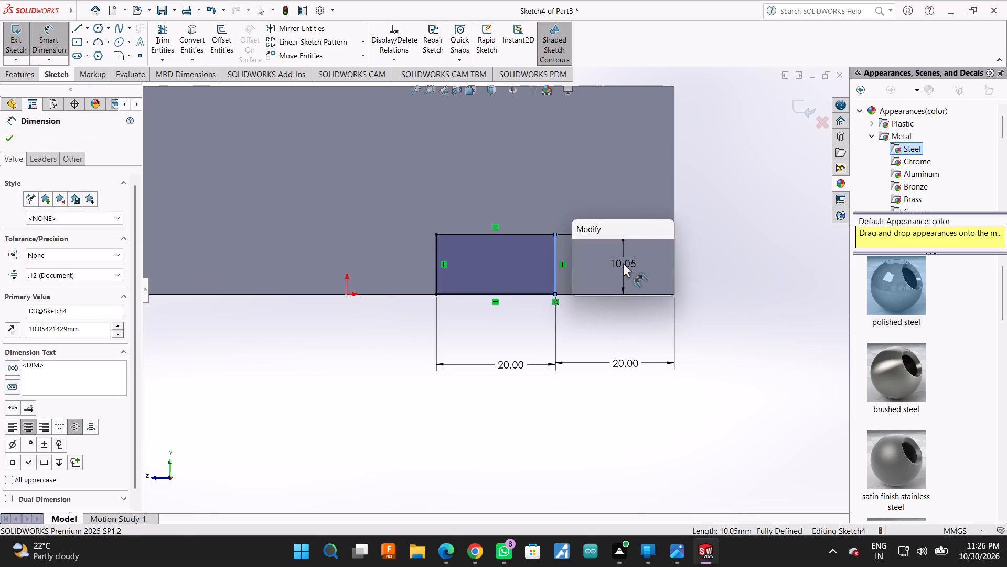
text(10)
key(Return)
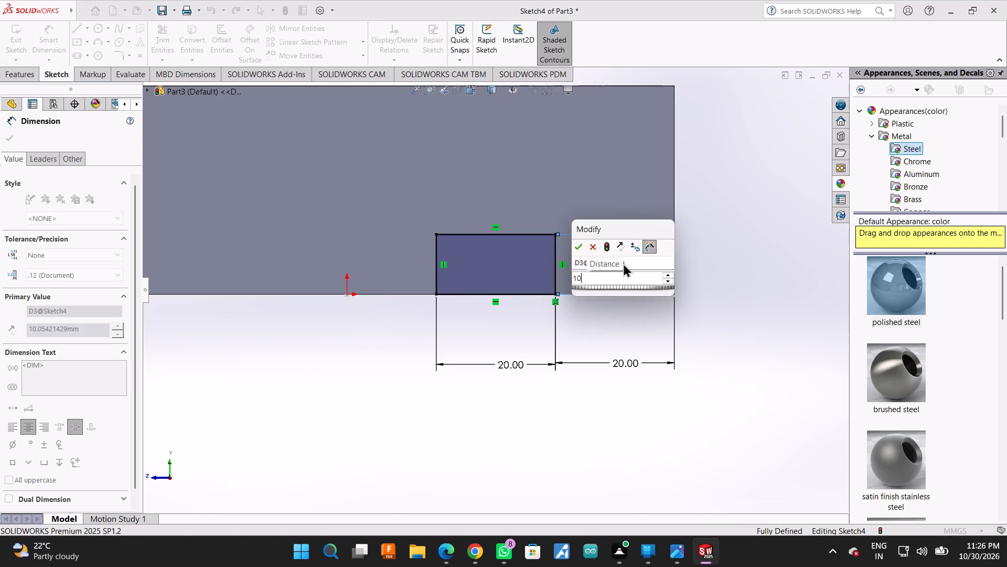
scroll(623, 263, up, 2)
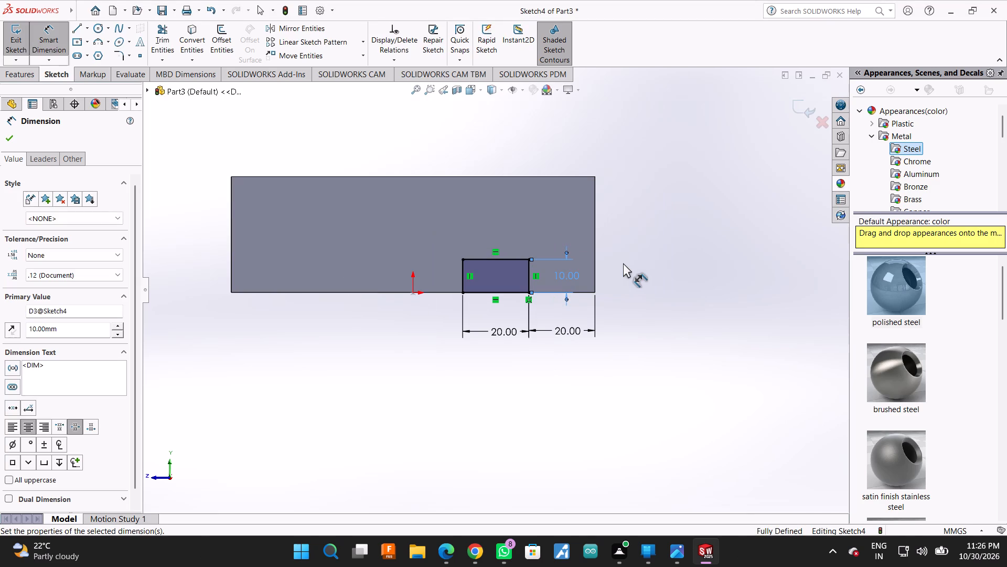
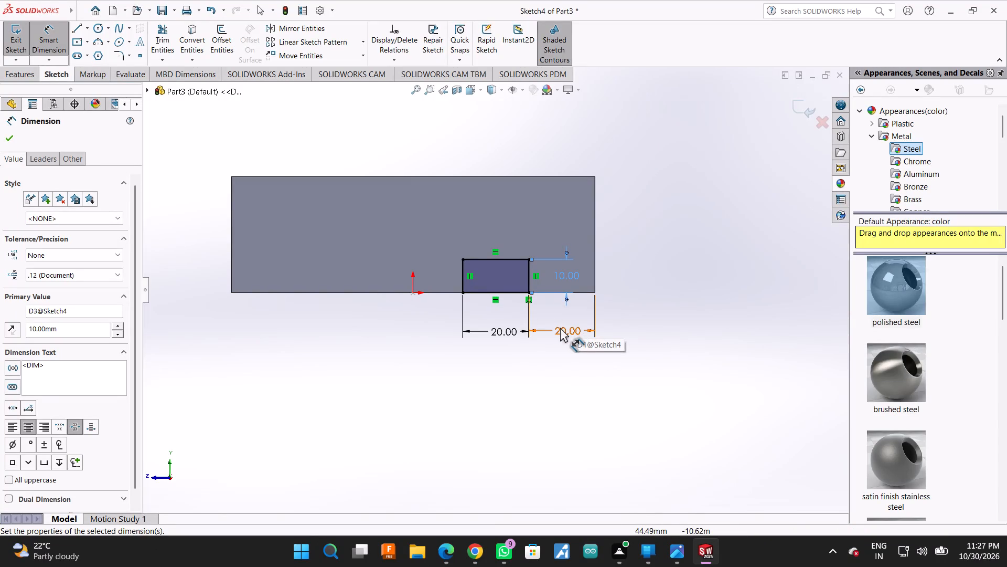
Cut-extrude the 20 x 10 mm notch profile through the block with a blind depth of 110 mm.
scroll(530, 262, down, 1)
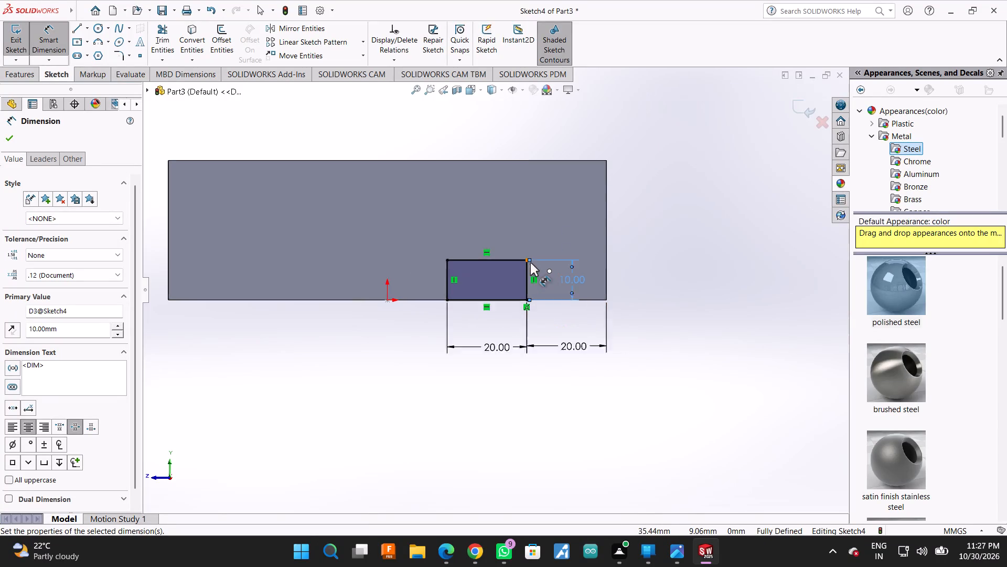
scroll(530, 262, down, 2)
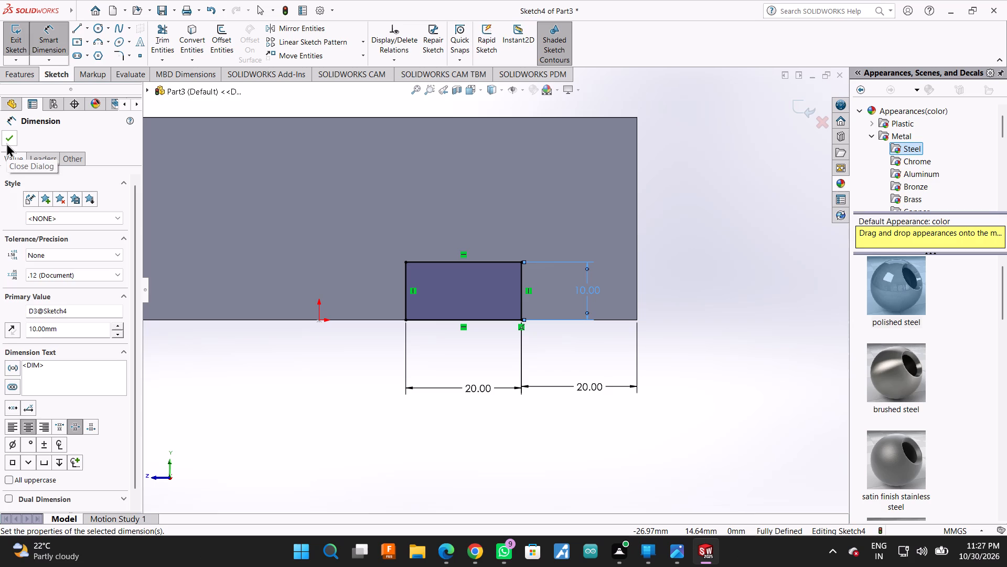
click(6, 143)
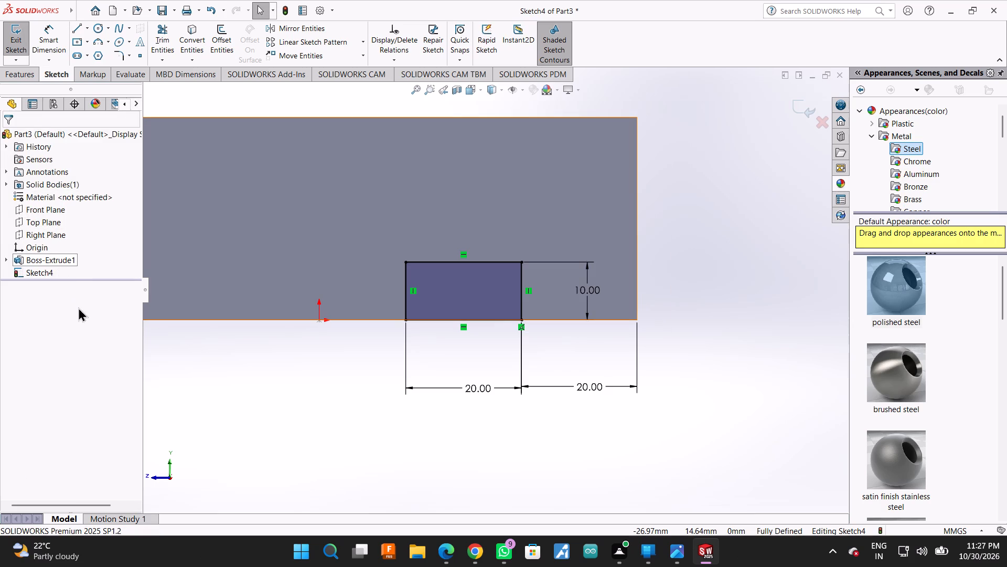
scroll(340, 282, up, 4)
scroll(340, 282, down, 2)
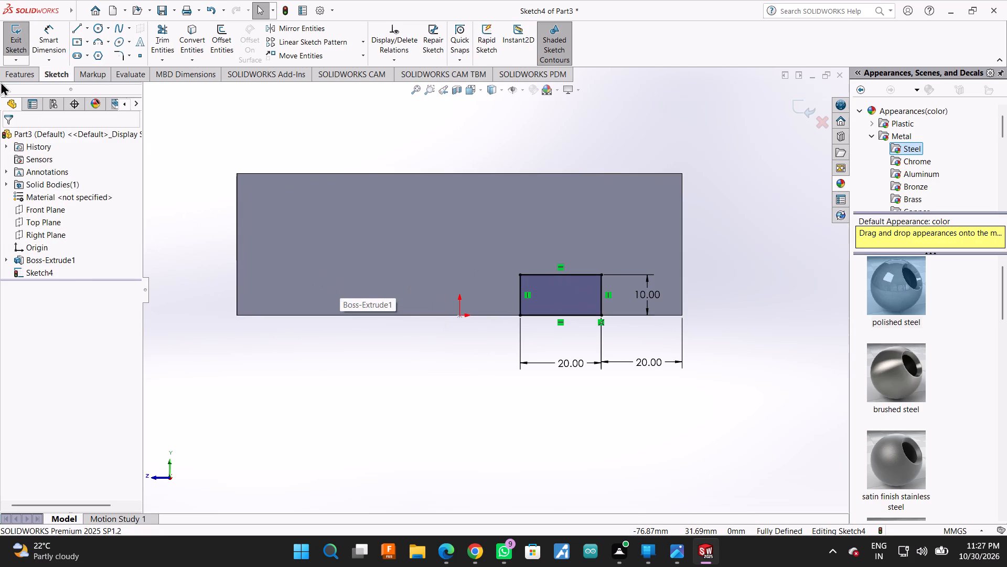
click(5, 70)
click(187, 38)
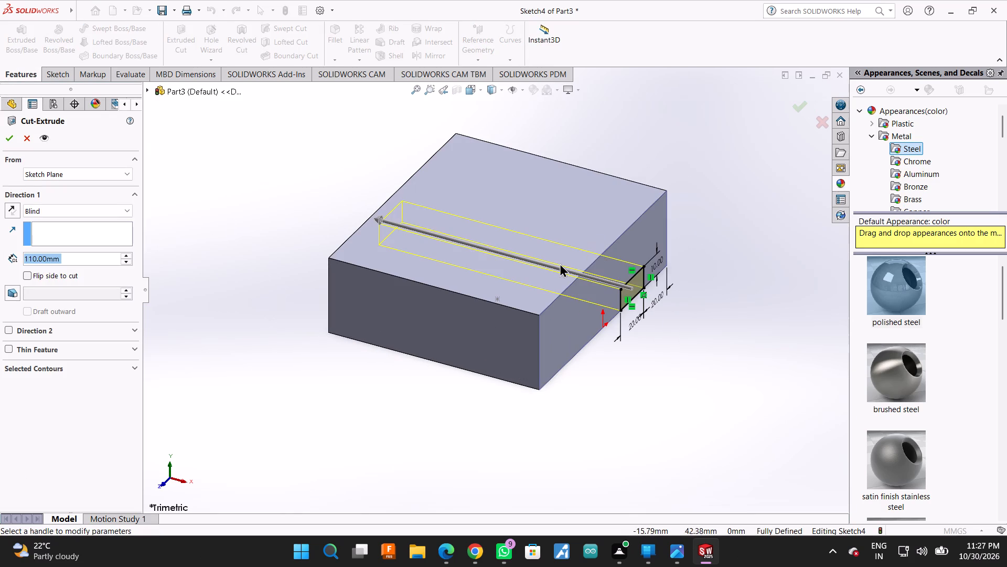
click(9, 140)
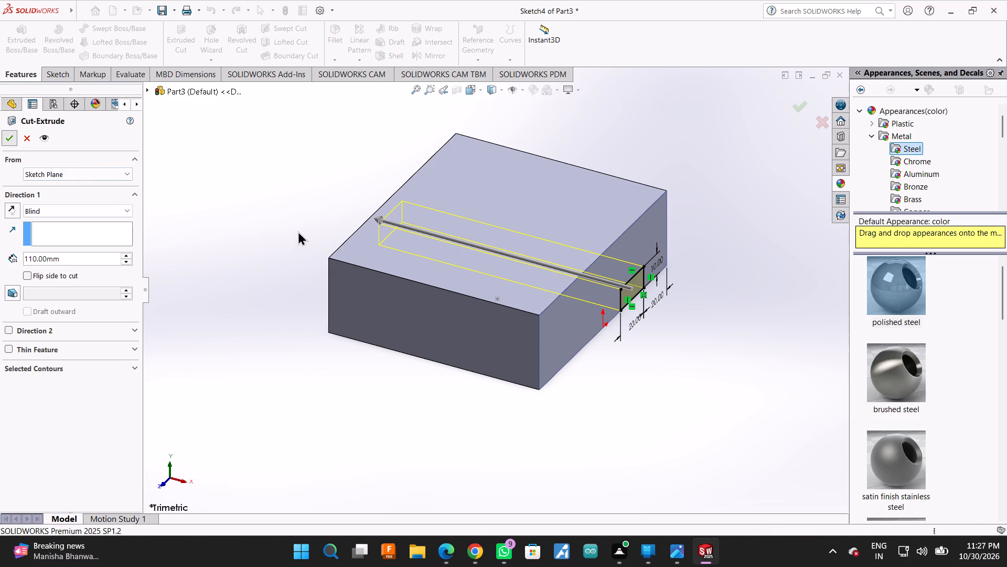
Examine the notch cut along the block's underside from several angles.
right_click(336, 344)
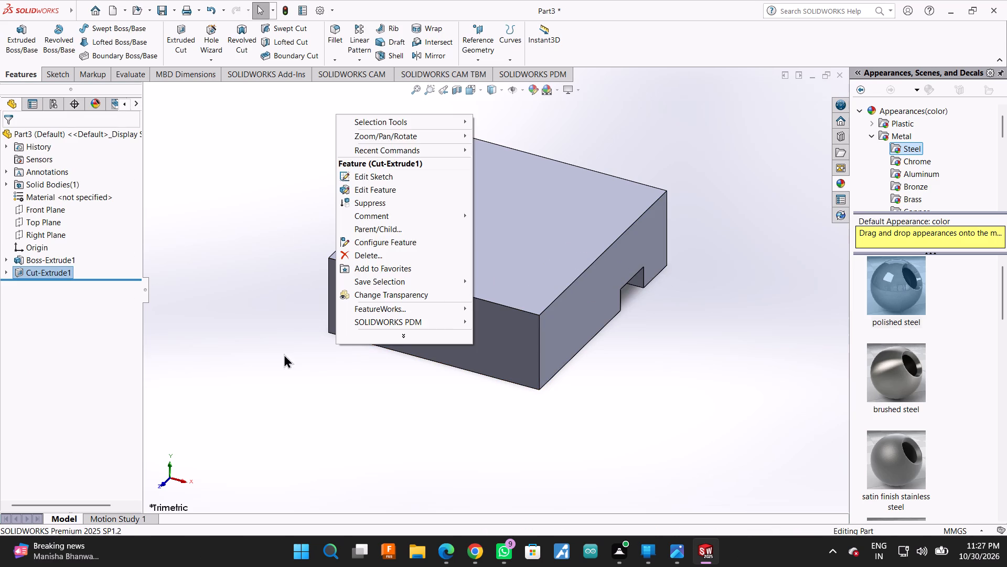
click(717, 300)
drag(232, 224, 268, 268)
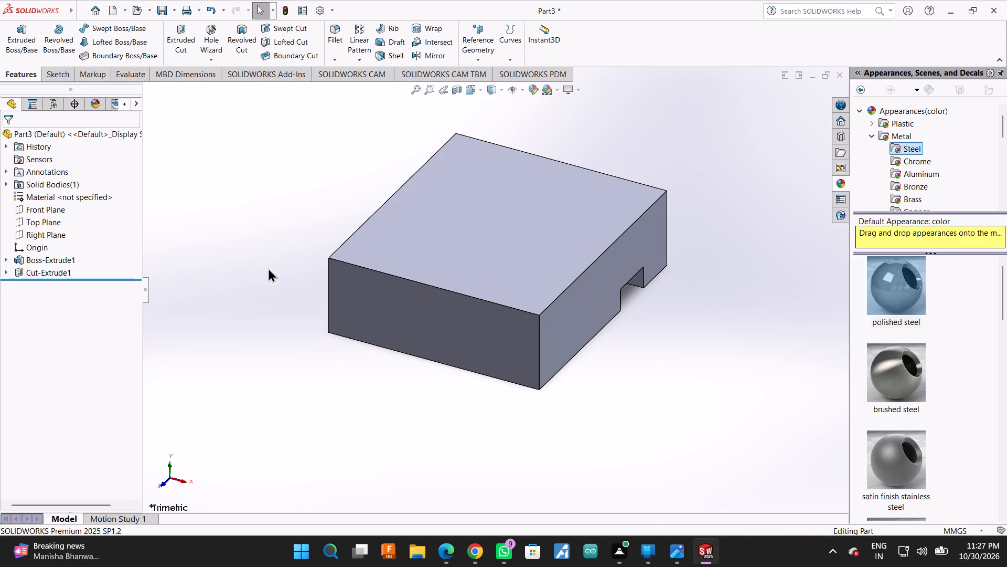
right_click(267, 267)
click(299, 313)
drag(292, 253, 297, 255)
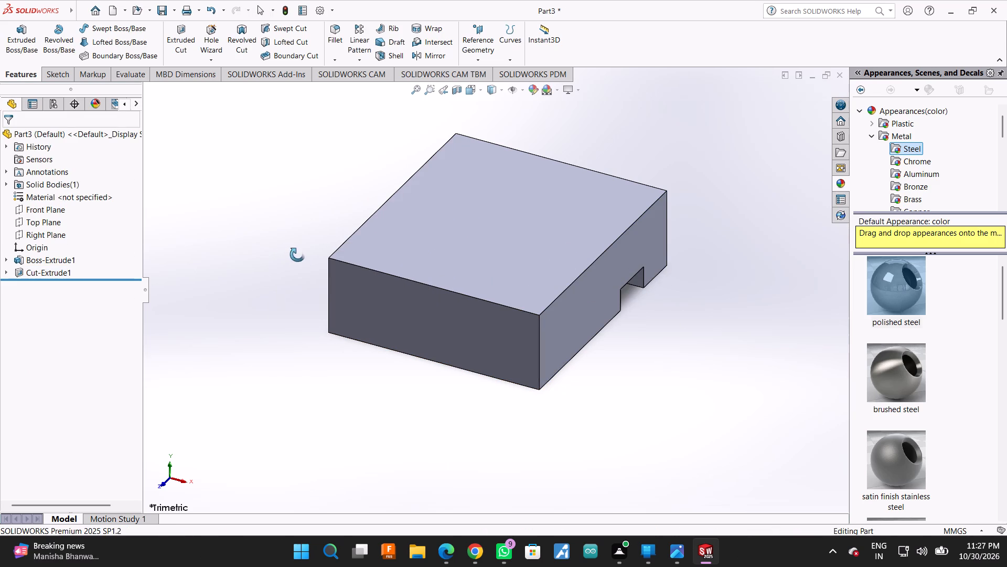
drag(297, 255, 437, 301)
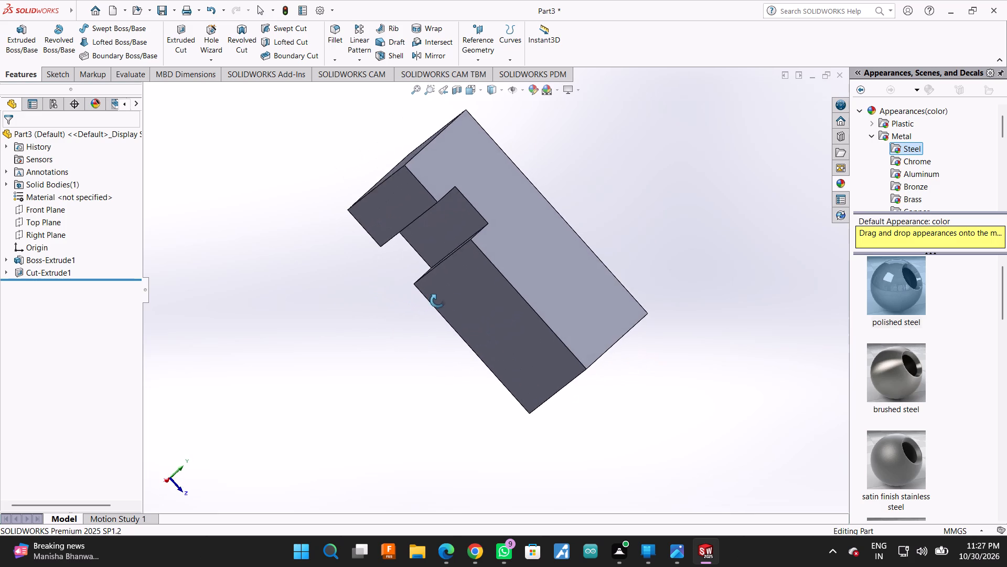
drag(437, 301, 540, 332)
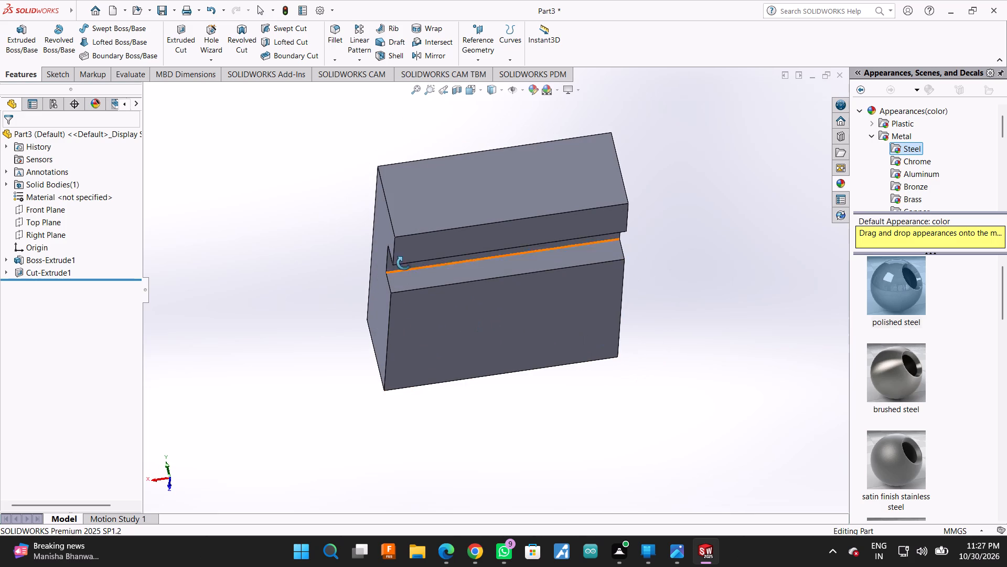
drag(254, 186, 371, 201)
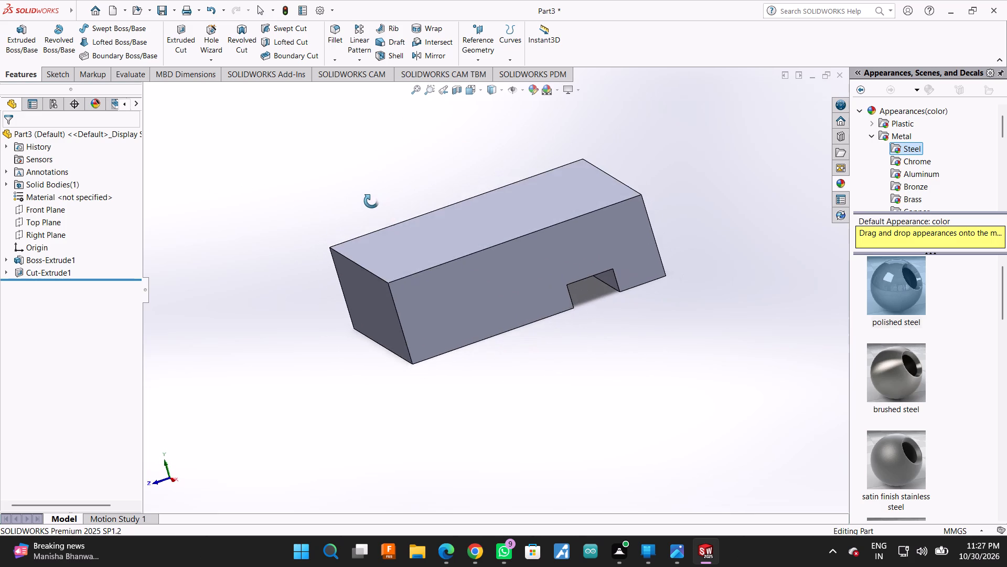
drag(371, 201, 394, 258)
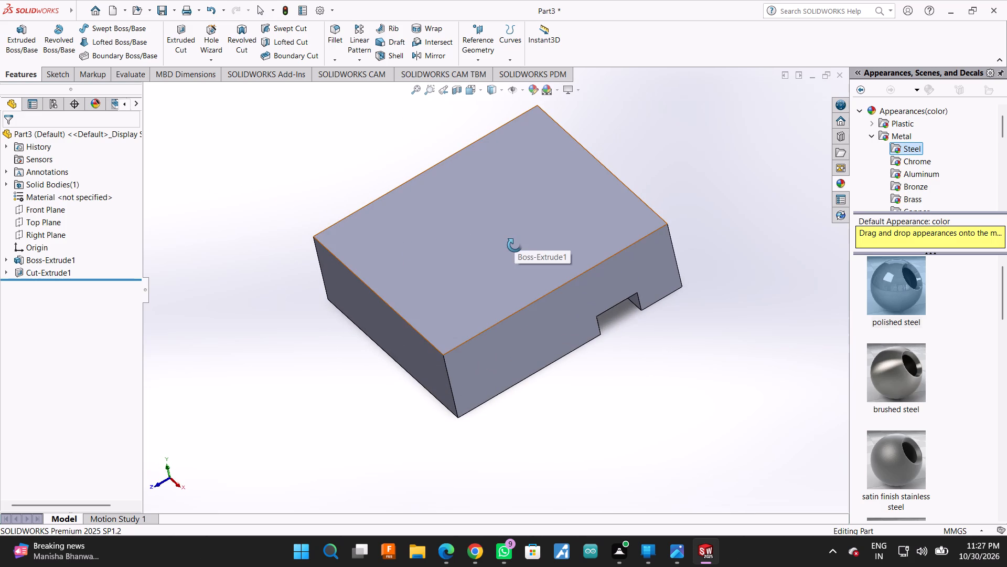
scroll(500, 275, up, 1)
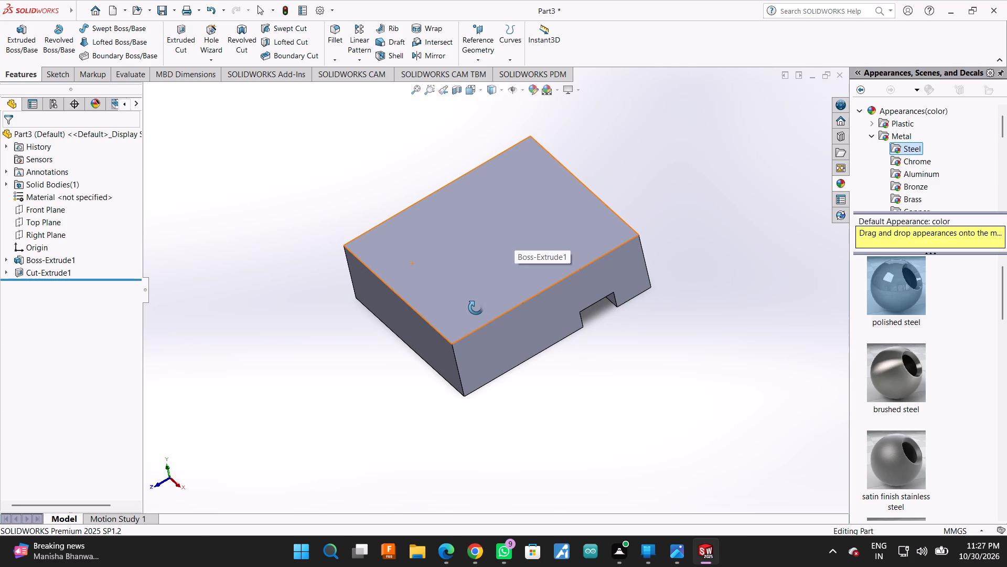
click(463, 319)
right_click(516, 256)
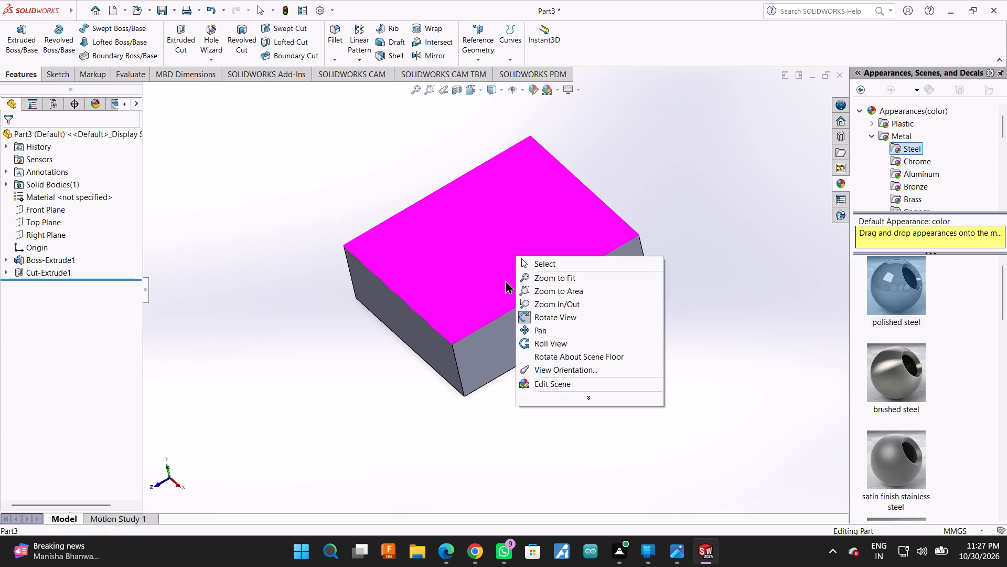
key(grave)
click(484, 257)
key(Escape)
key(Escape)
key(Escape)
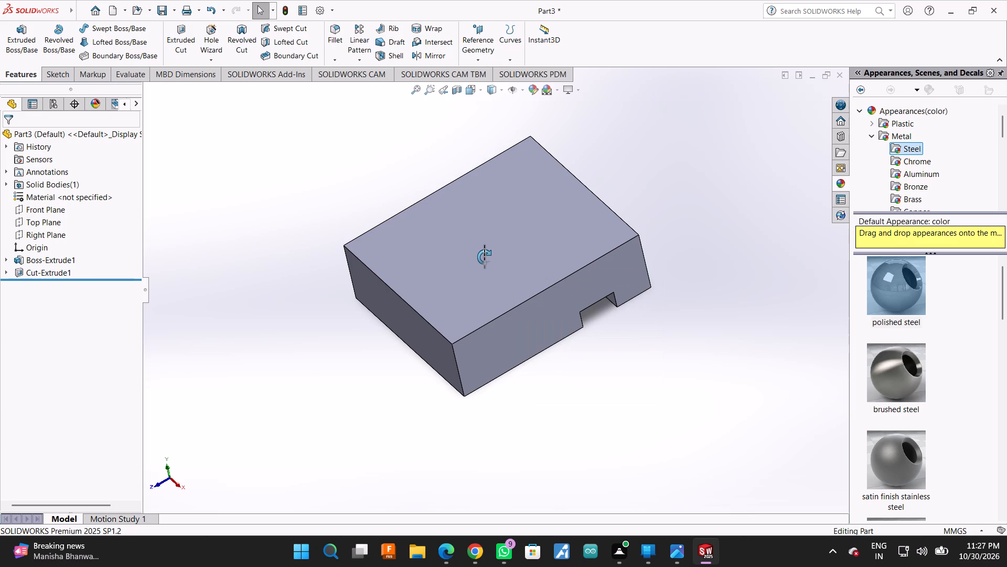
key(Escape)
click(672, 240)
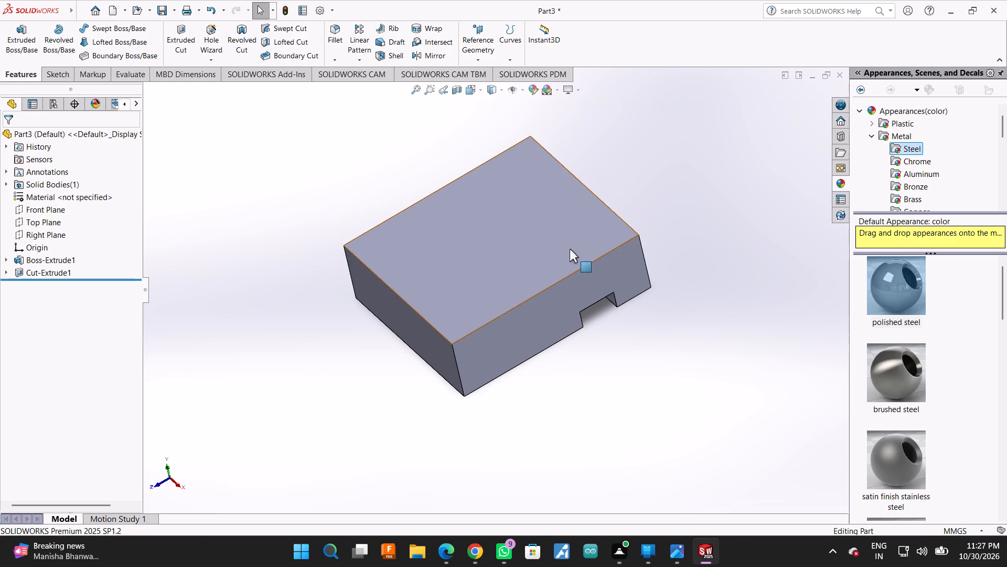
On the block's top face, sketch a closed rectangle spanning the full 96 mm width and about 49 mm from the rear edge.
click(569, 249)
click(610, 224)
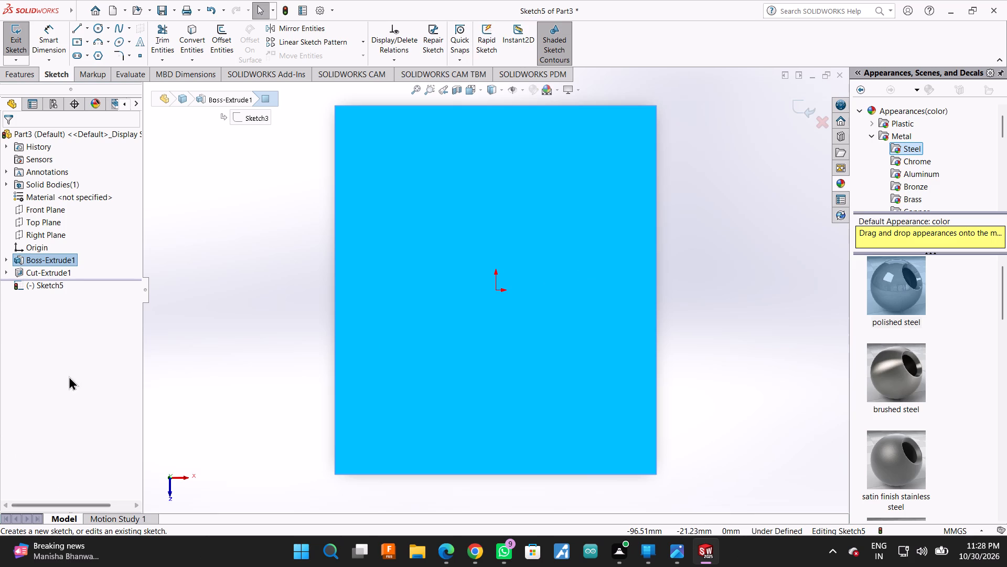
click(78, 25)
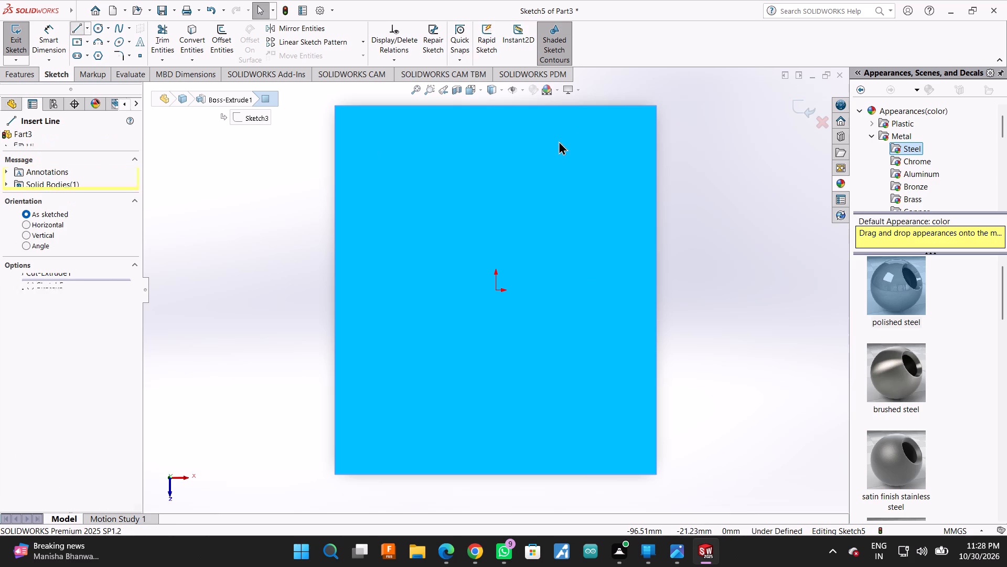
click(658, 108)
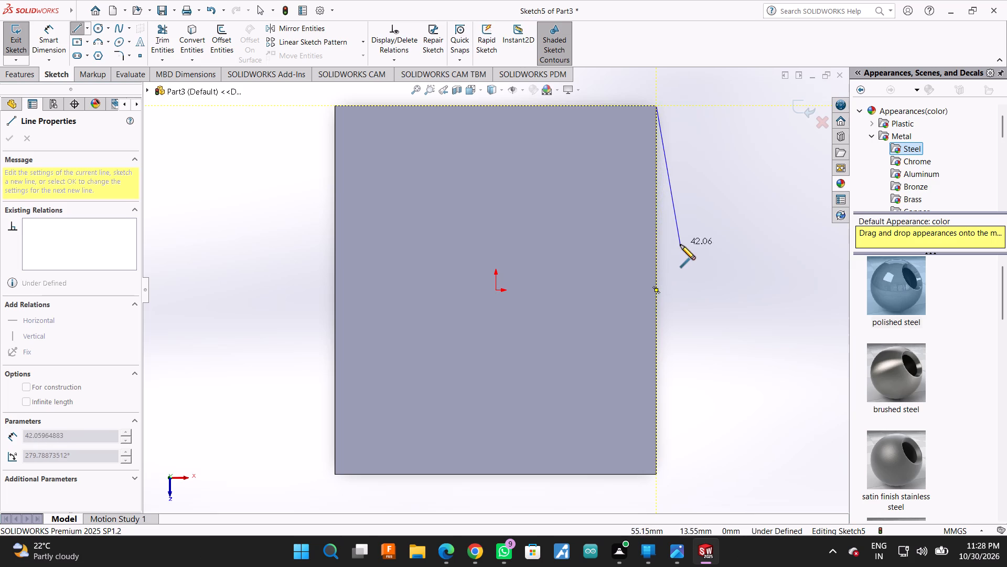
click(657, 270)
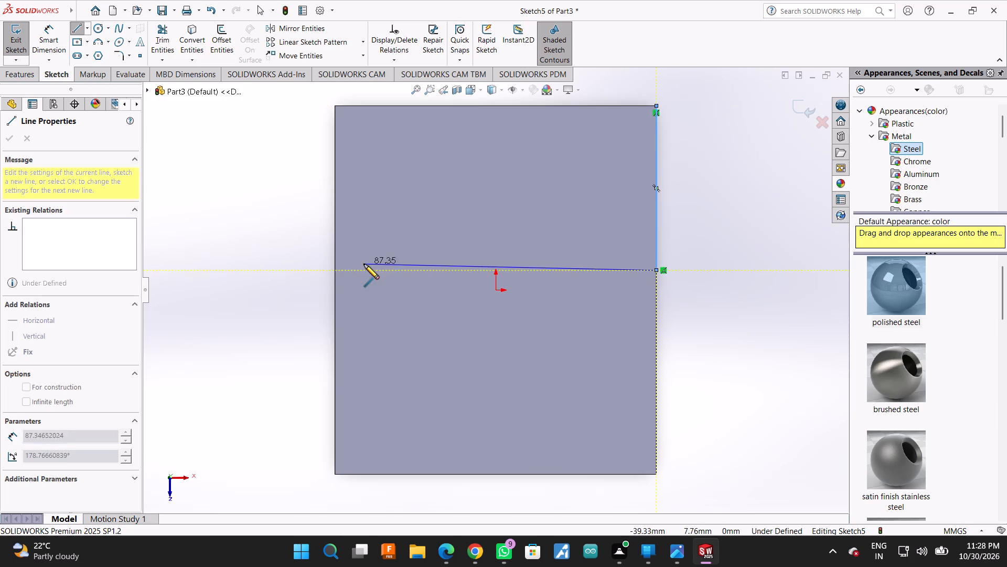
click(334, 270)
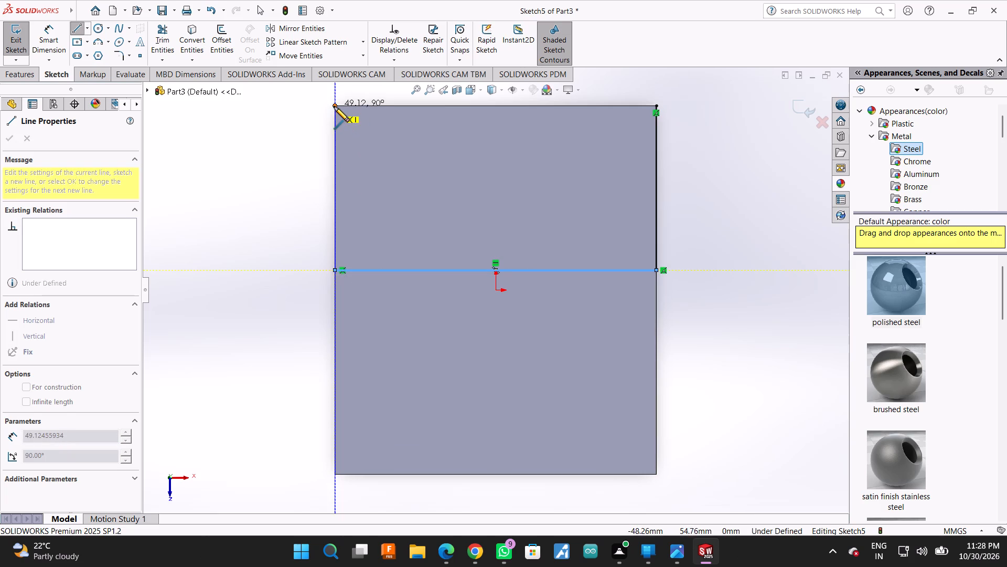
click(335, 106)
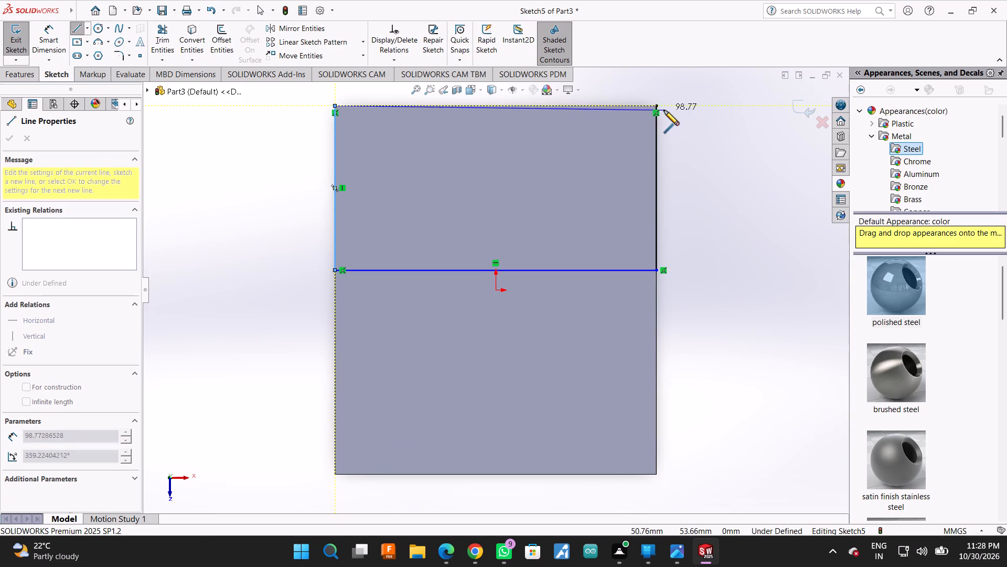
click(657, 107)
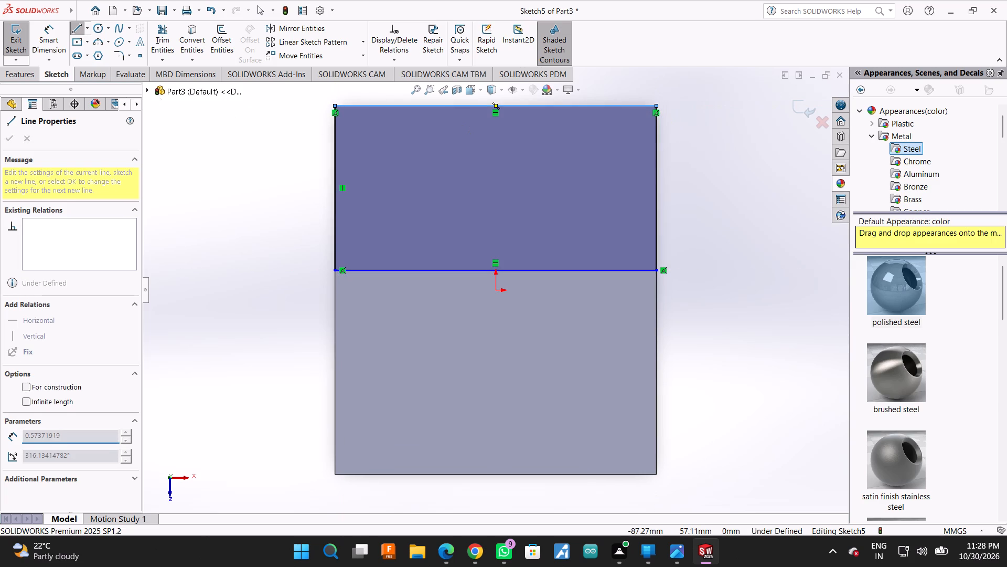
Dimension the rear rectangle's side line, along the block's side edge, to 50 mm.
click(41, 29)
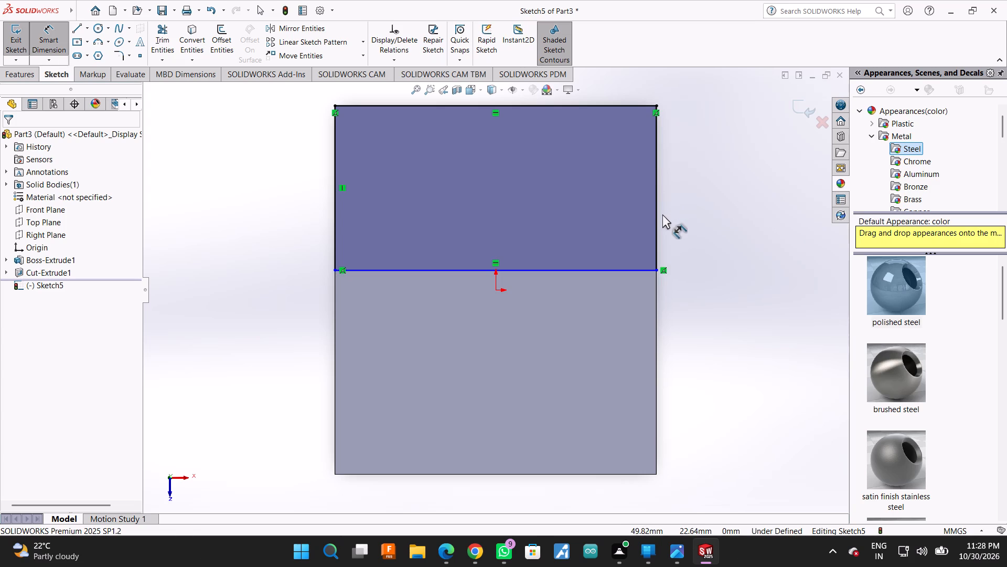
click(657, 217)
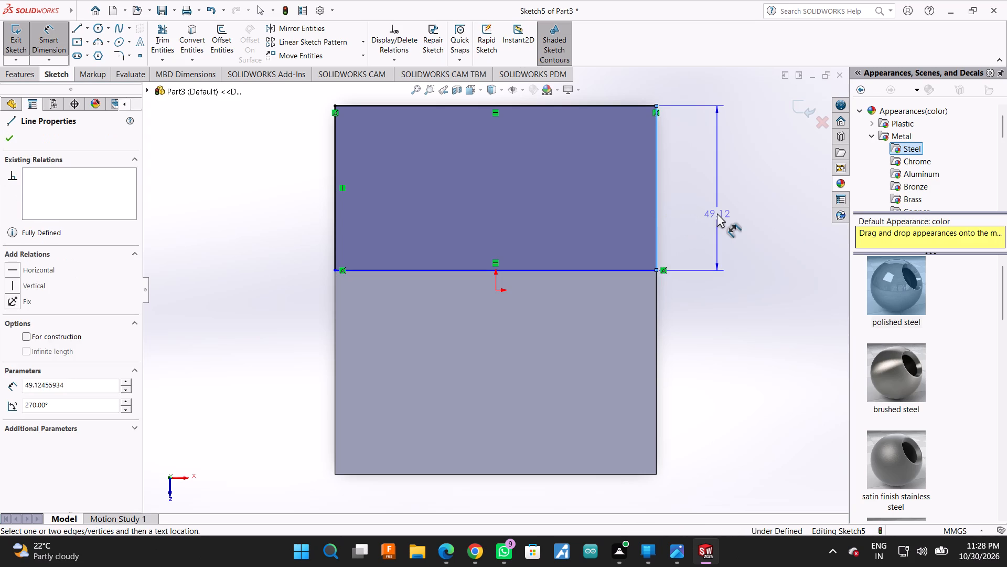
click(717, 213)
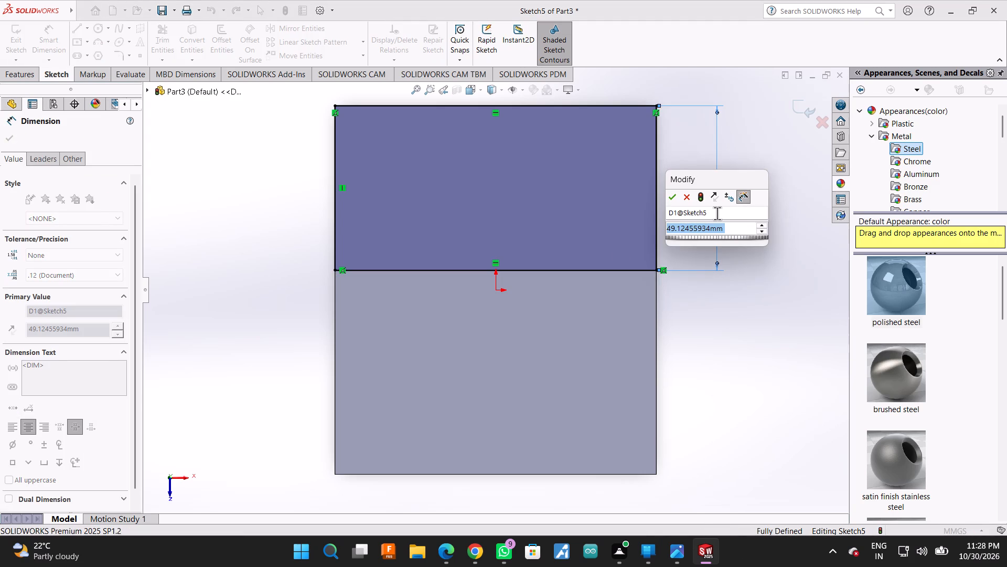
text(50)
key(Return)
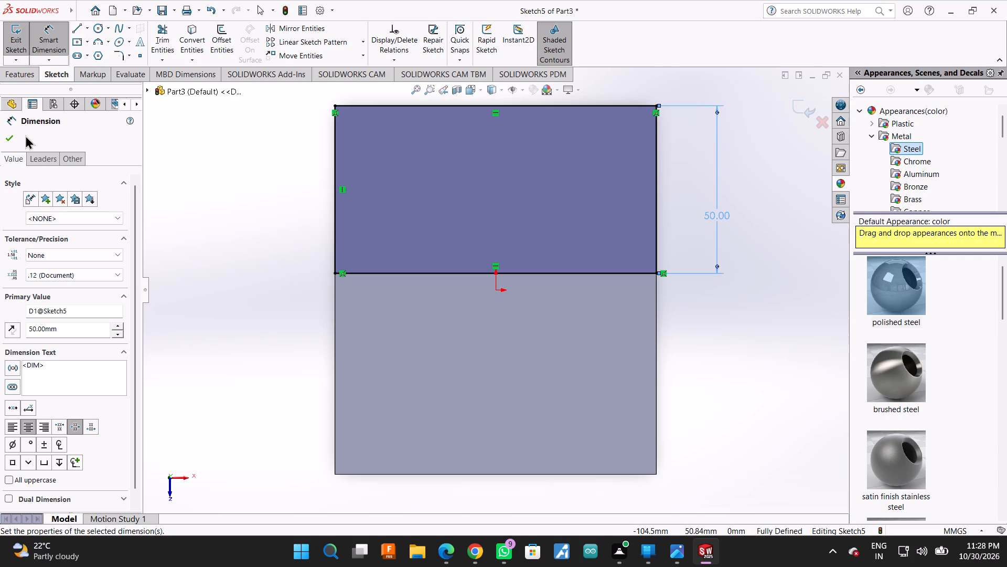
click(12, 135)
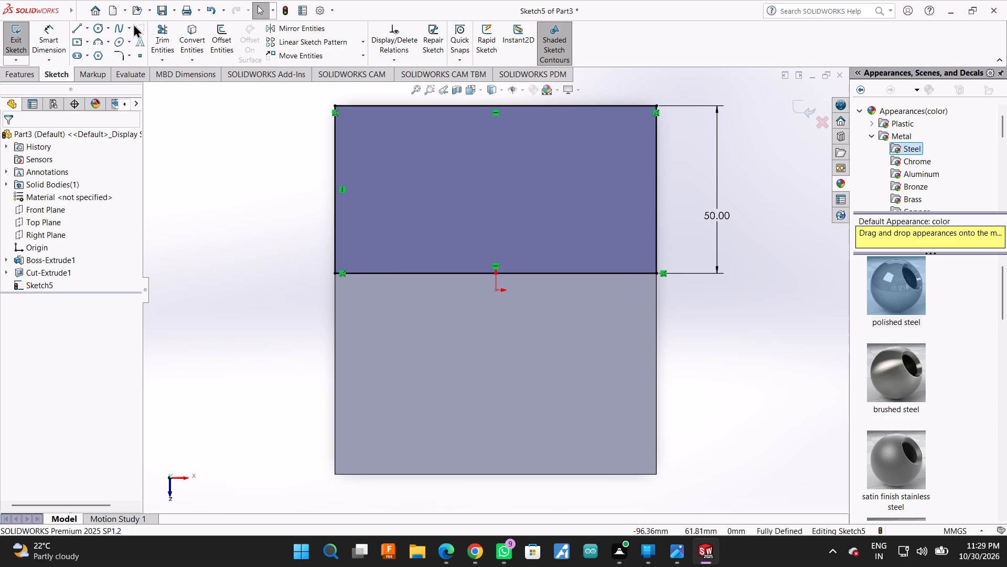
Outline the remaining front area with two 60 mm side lines and a 96 mm line along the block's front edge.
click(74, 31)
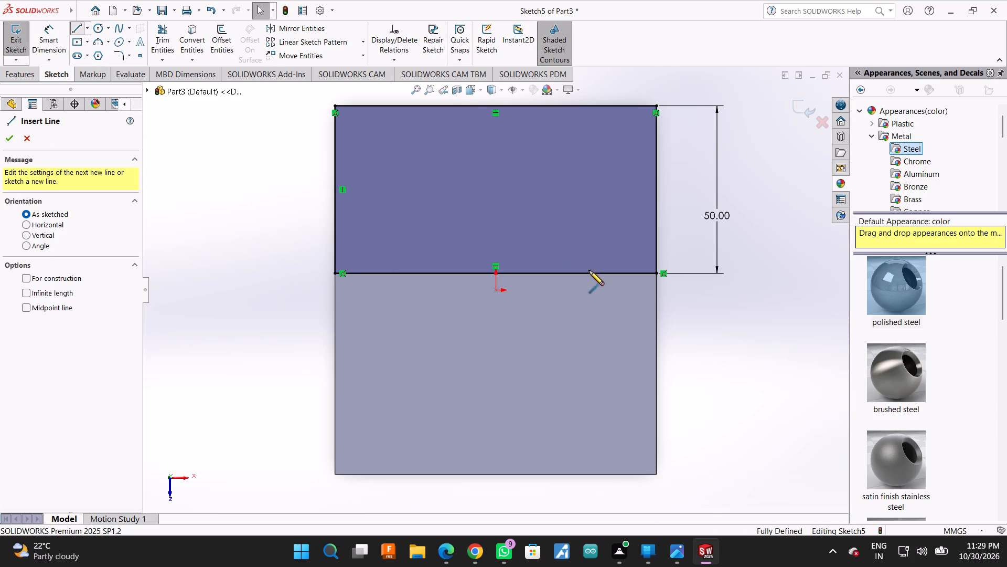
click(656, 273)
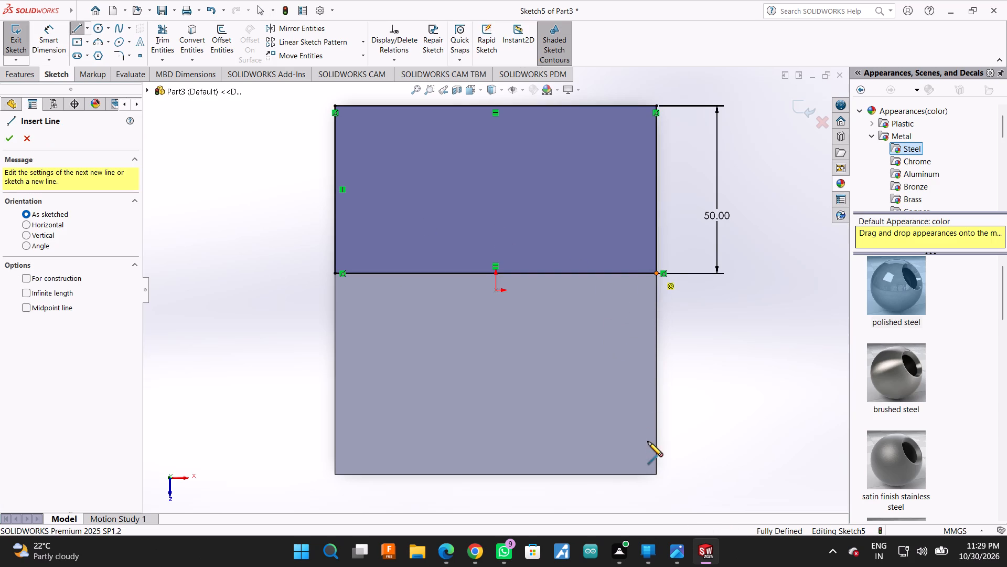
click(657, 477)
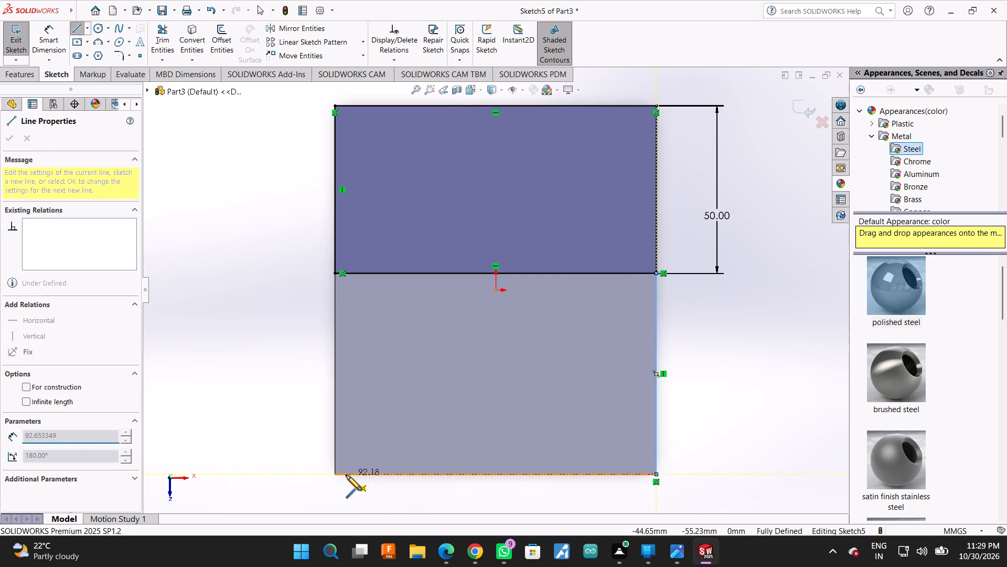
click(336, 474)
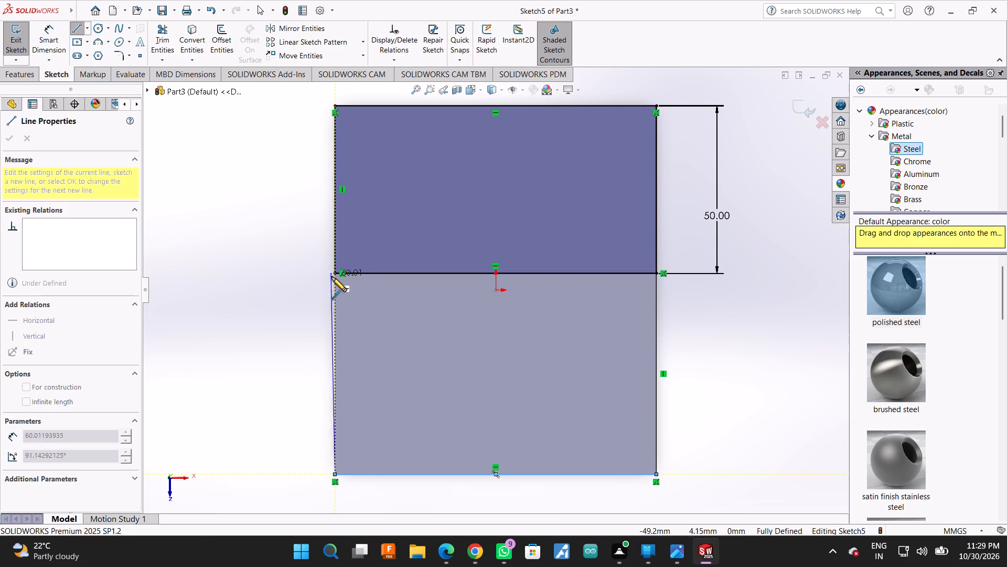
click(335, 276)
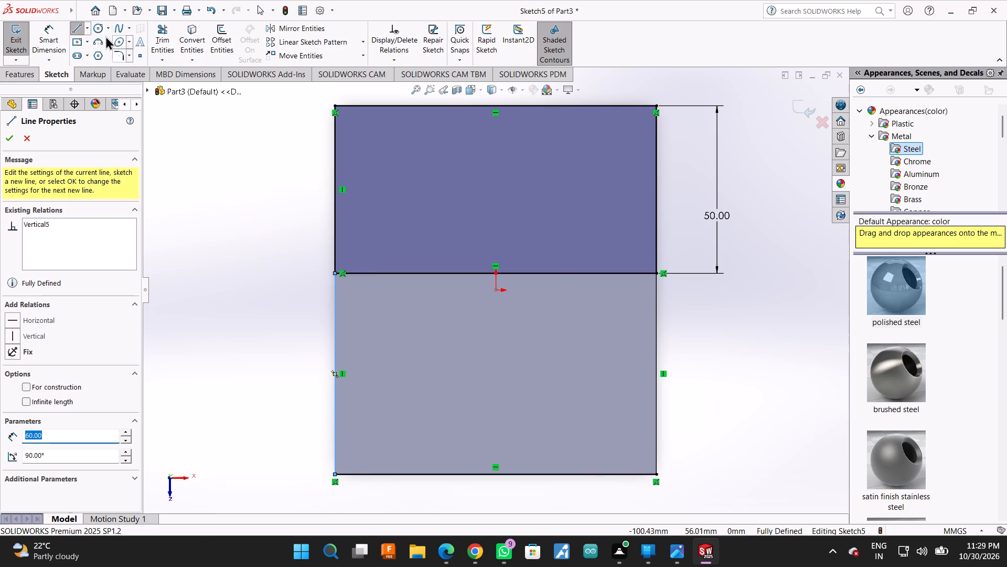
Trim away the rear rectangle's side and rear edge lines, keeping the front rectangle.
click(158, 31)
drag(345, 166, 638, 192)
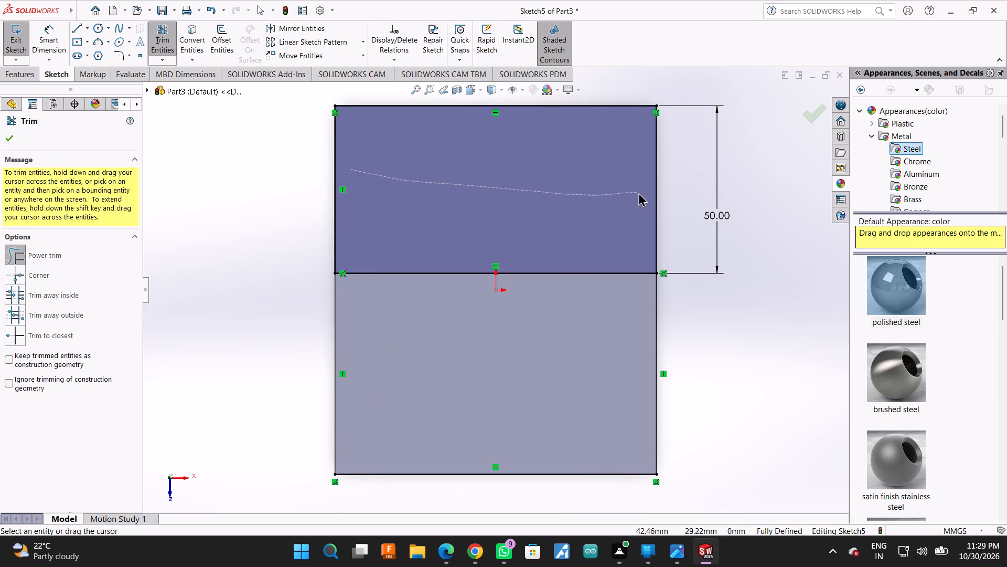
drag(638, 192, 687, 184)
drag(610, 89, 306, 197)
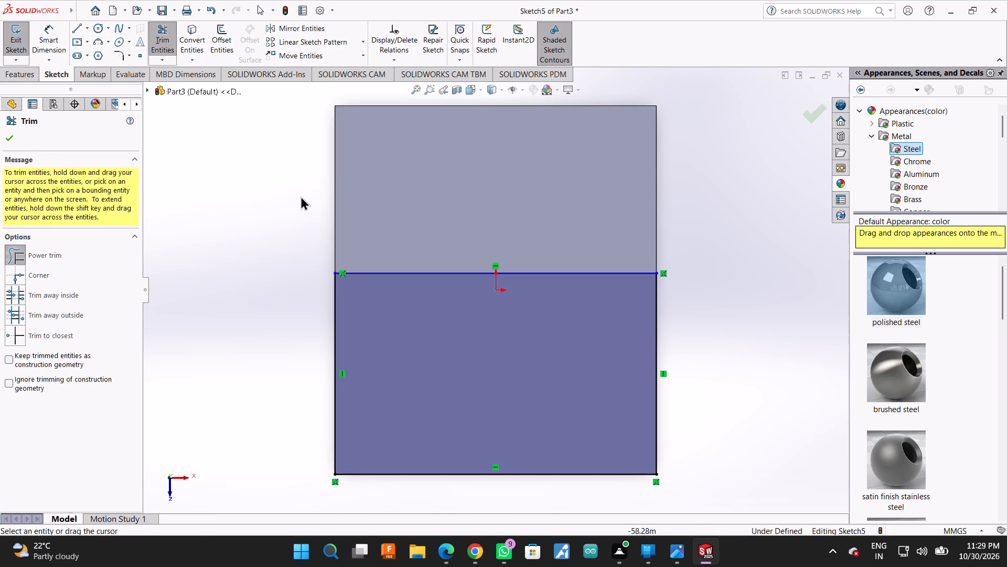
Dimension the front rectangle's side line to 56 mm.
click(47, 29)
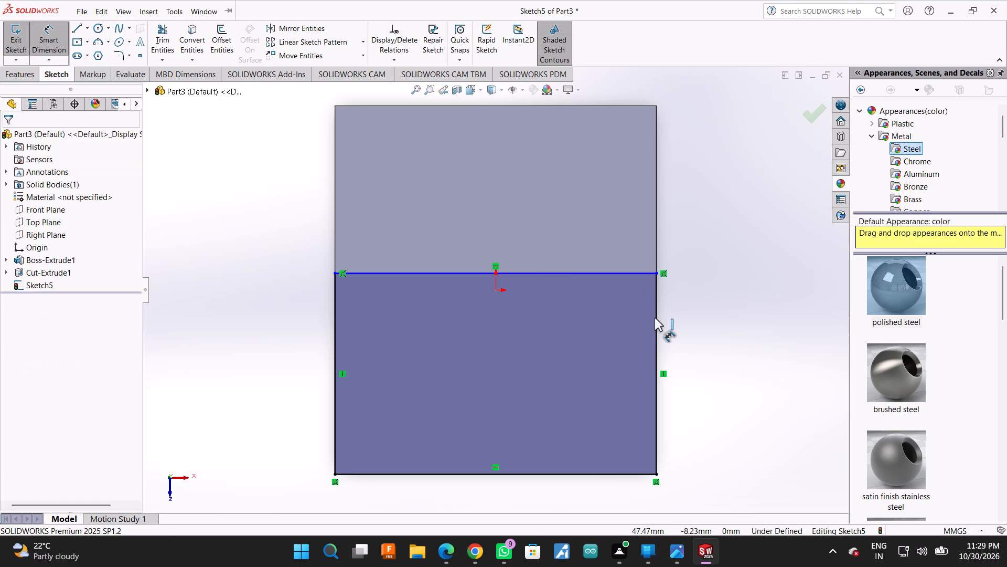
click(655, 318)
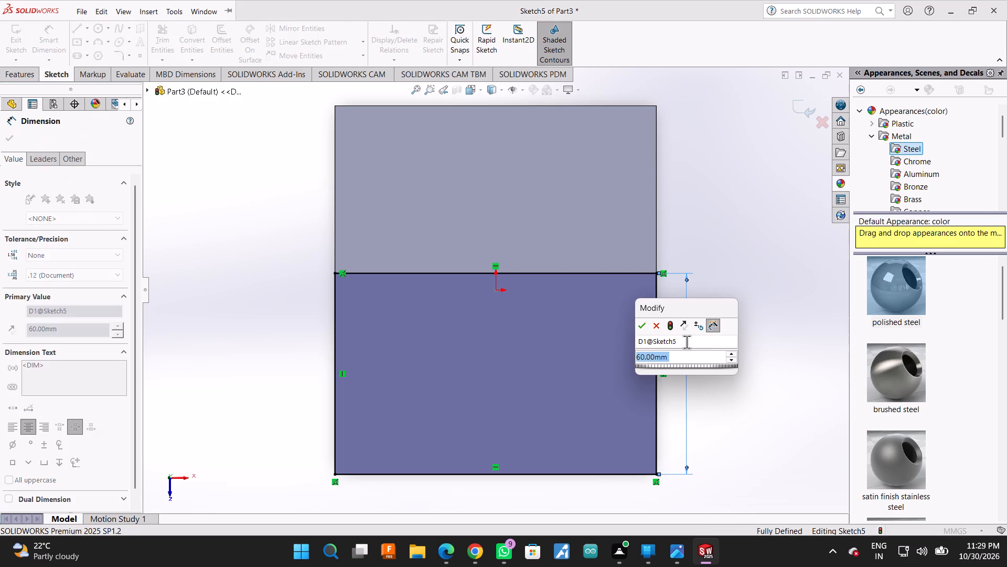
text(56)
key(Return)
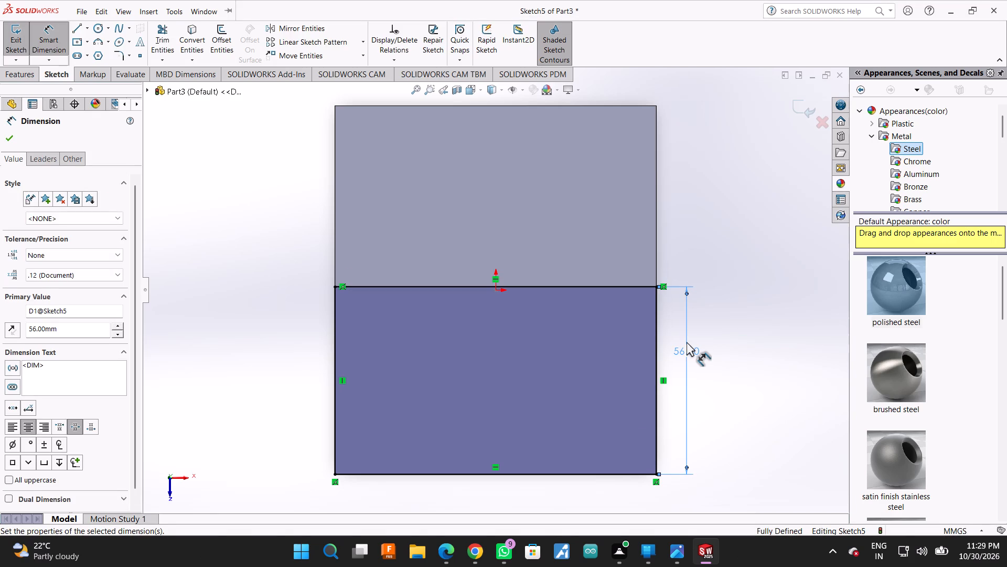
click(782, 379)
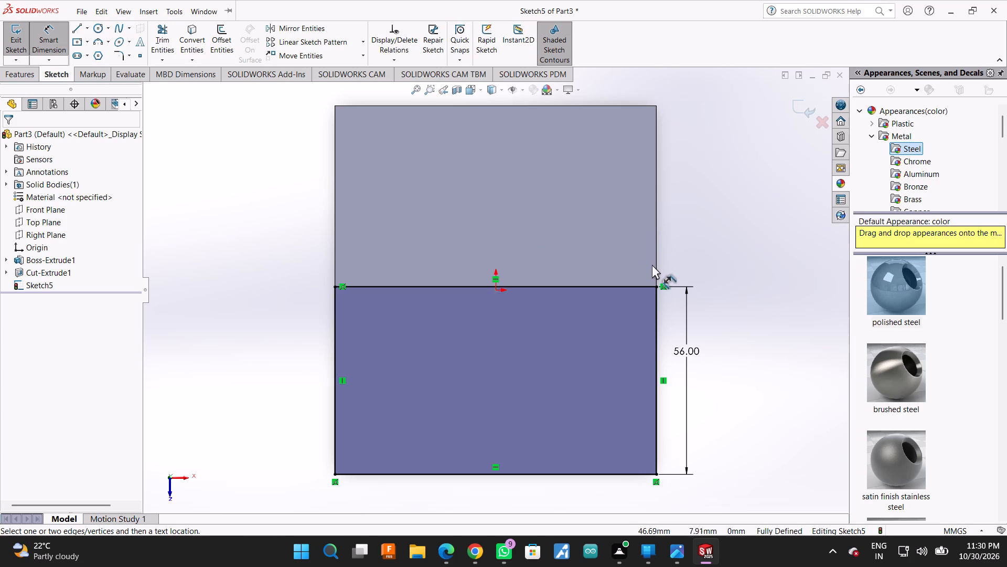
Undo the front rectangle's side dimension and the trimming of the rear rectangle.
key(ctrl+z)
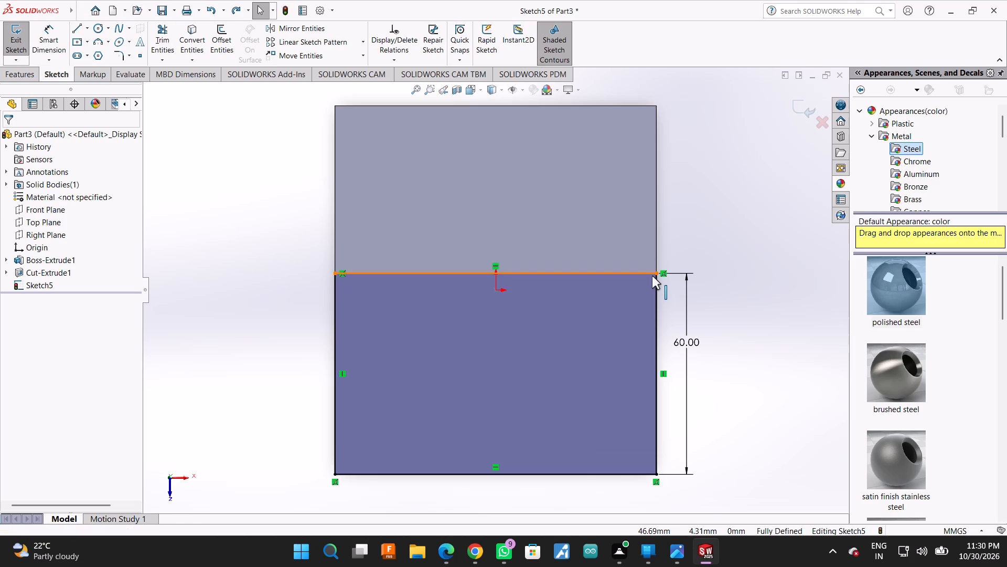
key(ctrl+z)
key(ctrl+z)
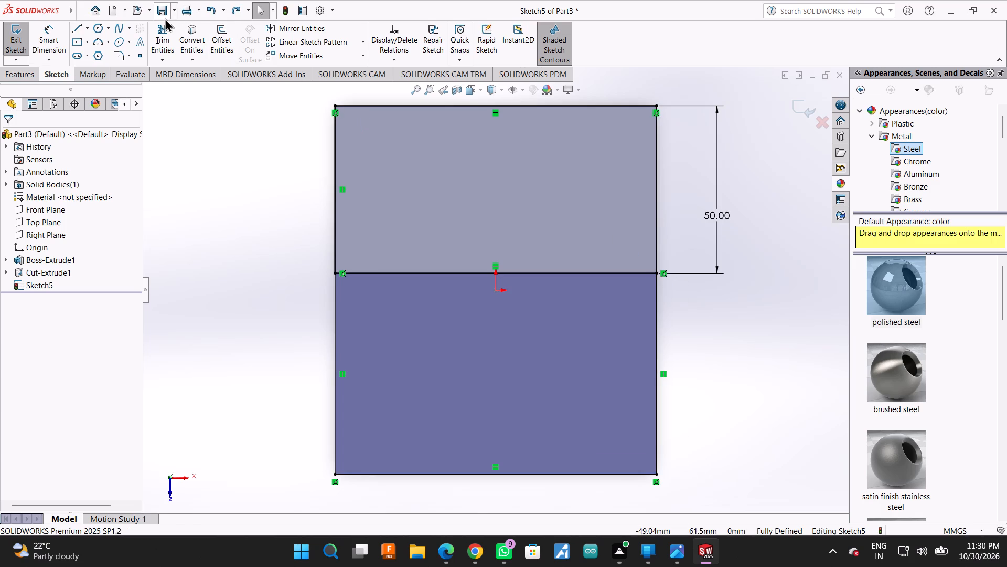
Trim away all the sketched lines of both the rear and front rectangles on the top face.
click(160, 33)
drag(583, 174, 367, 382)
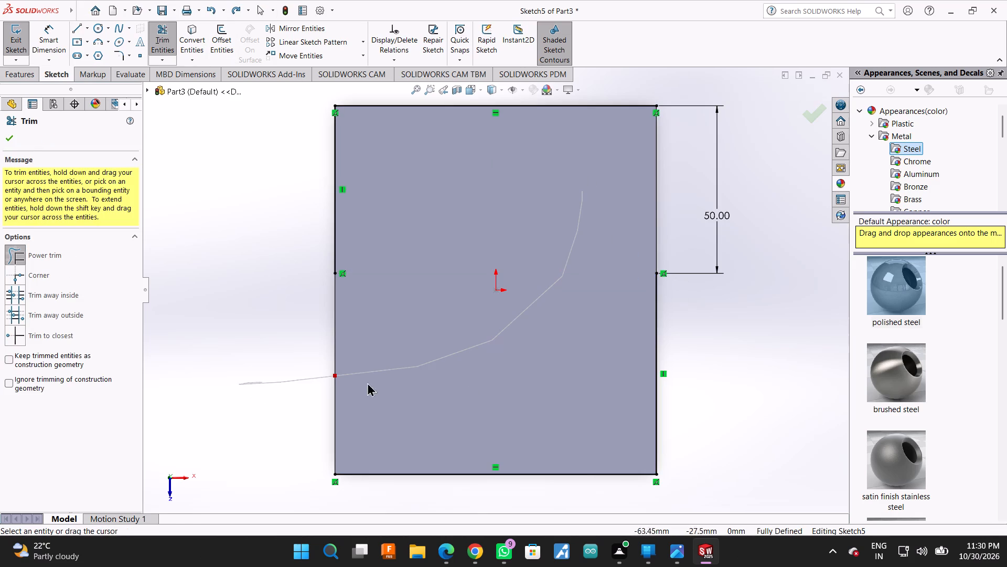
drag(367, 382, 588, 442)
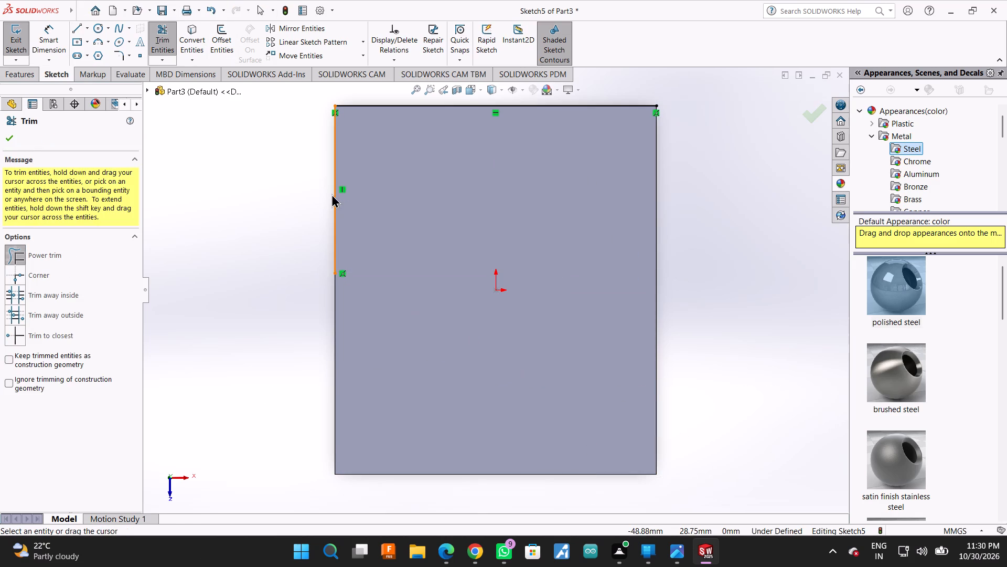
drag(309, 164, 544, 108)
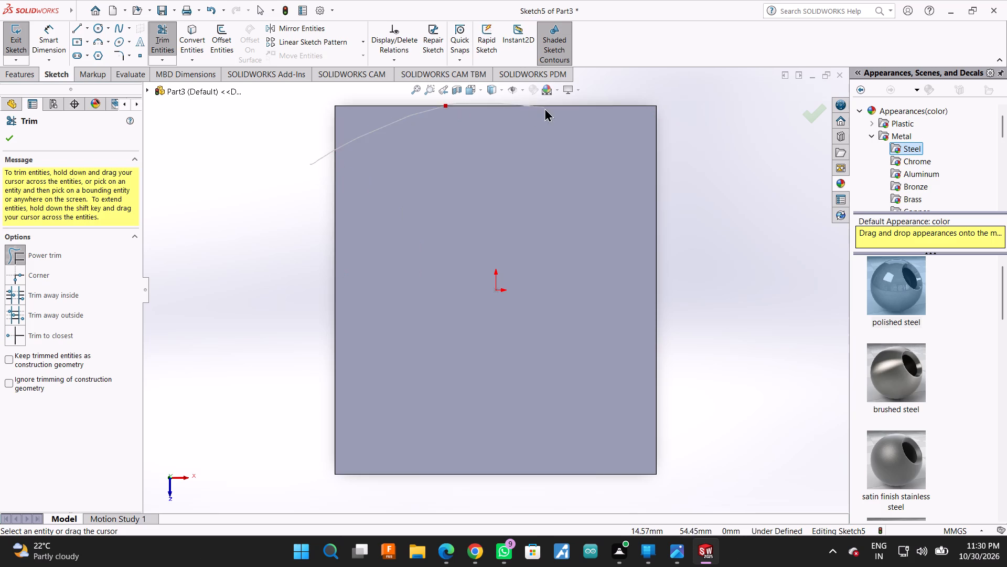
drag(544, 108, 545, 109)
click(694, 47)
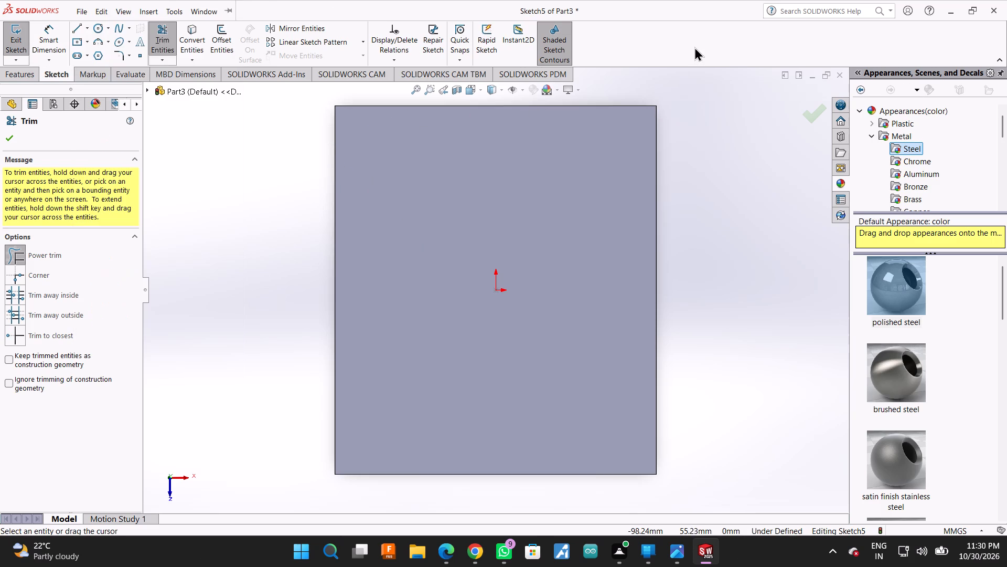
Add a driven dimension between the block's rear and front edges.
click(56, 27)
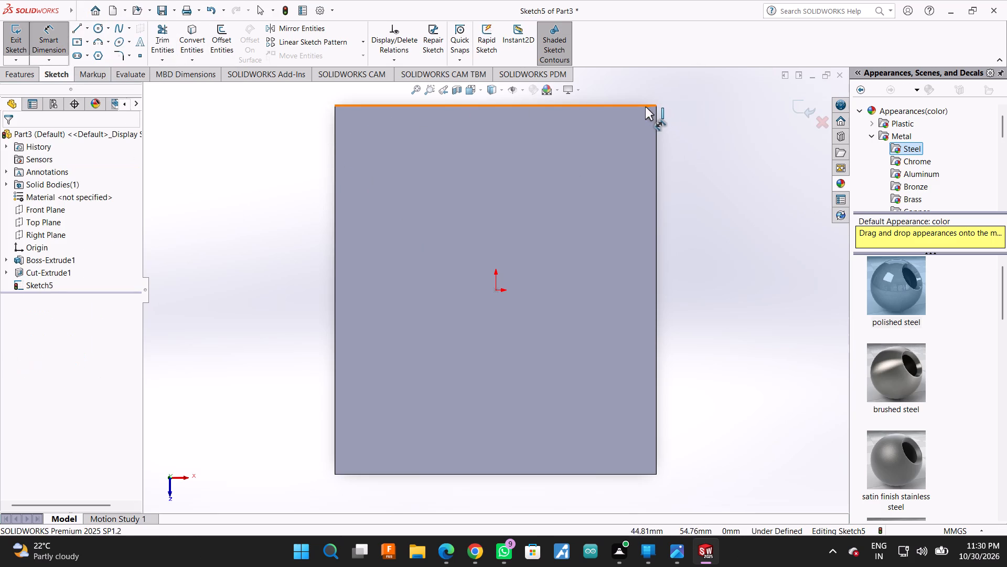
click(645, 107)
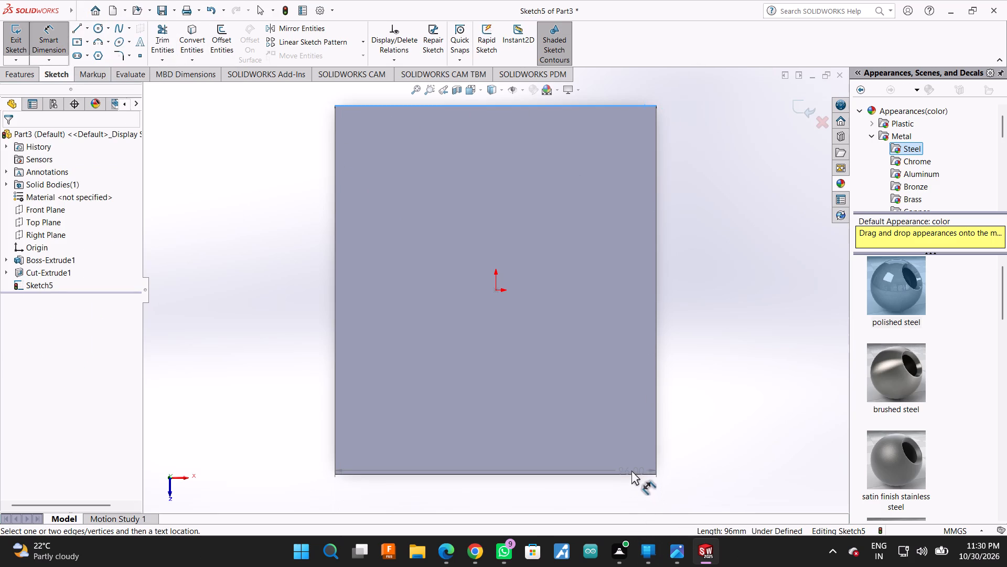
click(634, 474)
click(769, 374)
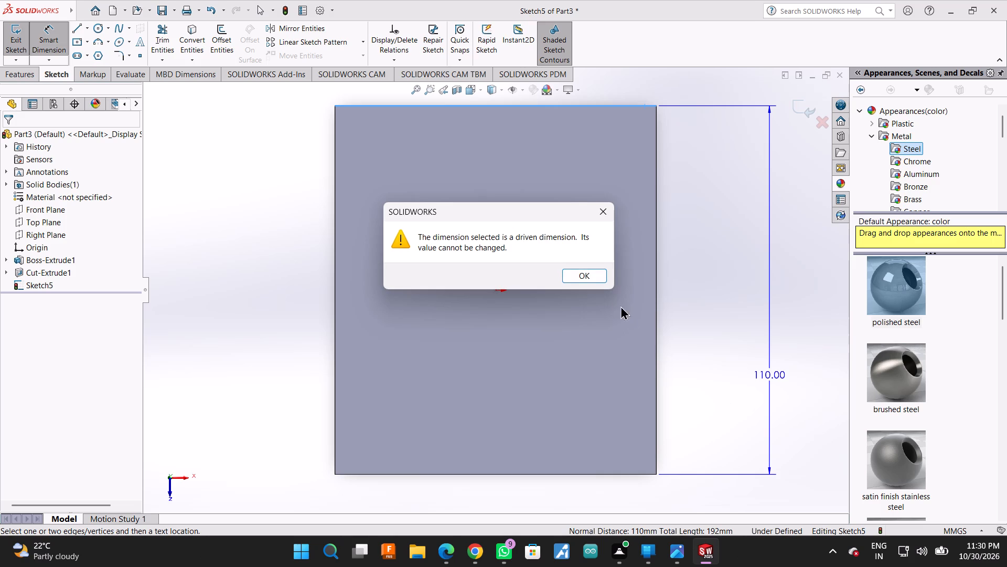
click(596, 279)
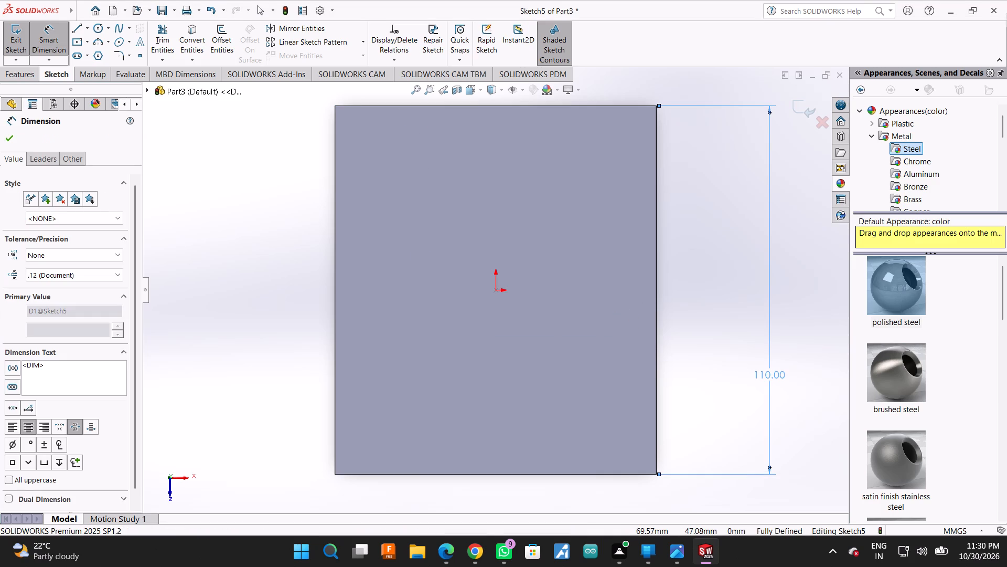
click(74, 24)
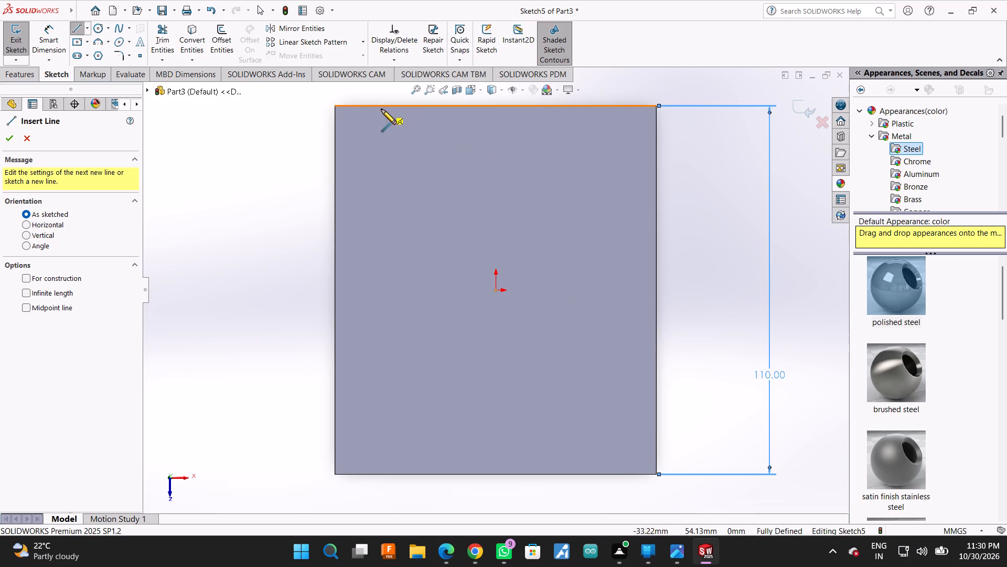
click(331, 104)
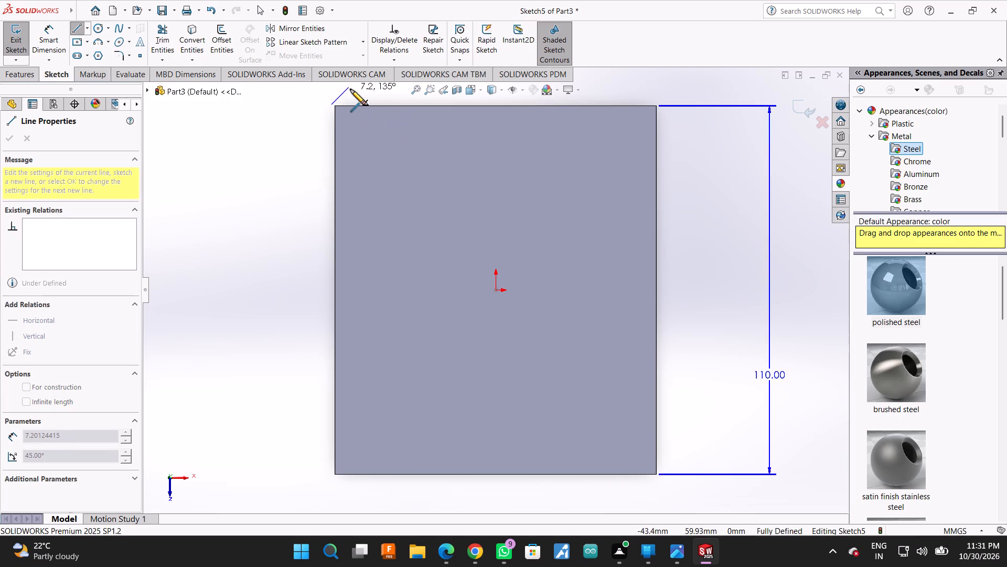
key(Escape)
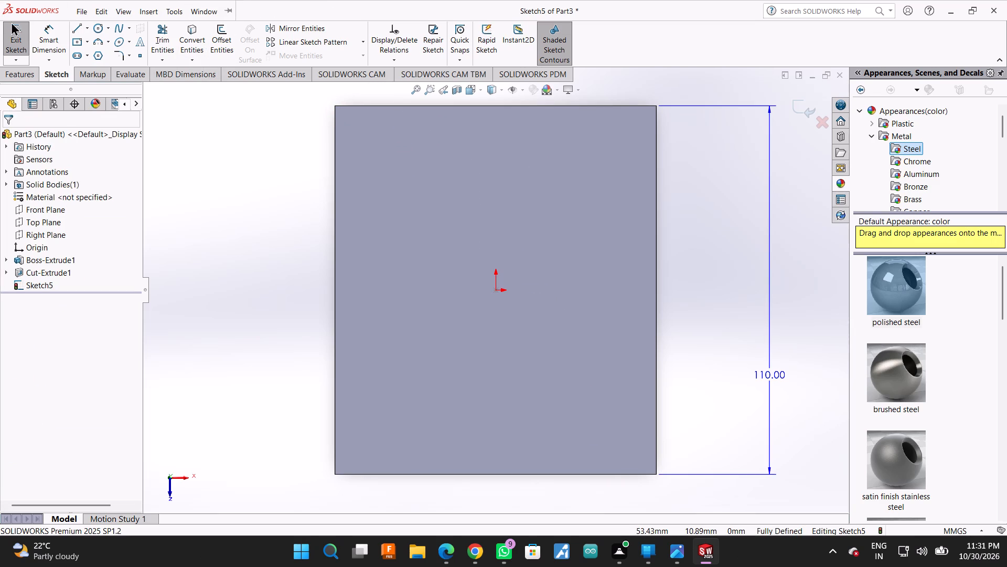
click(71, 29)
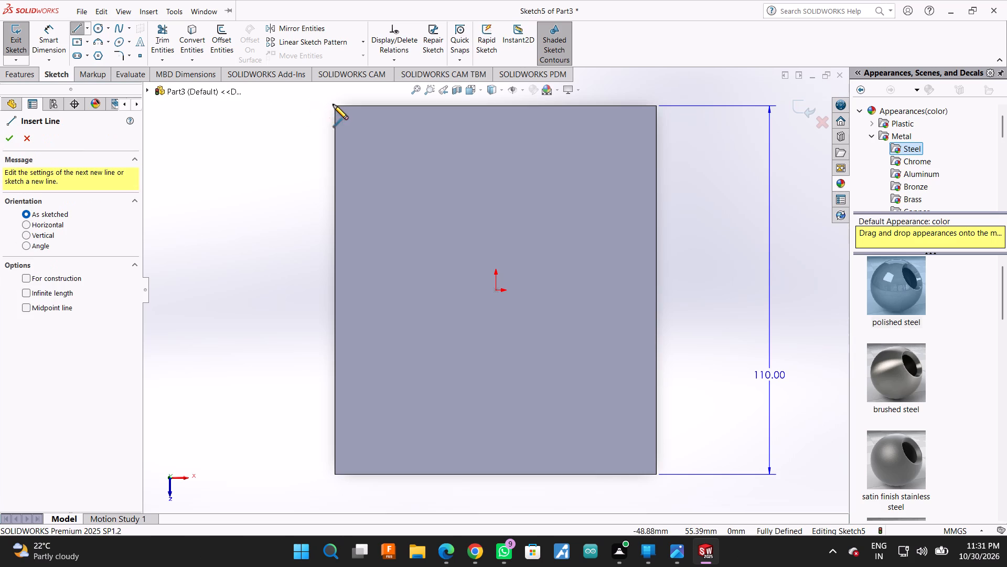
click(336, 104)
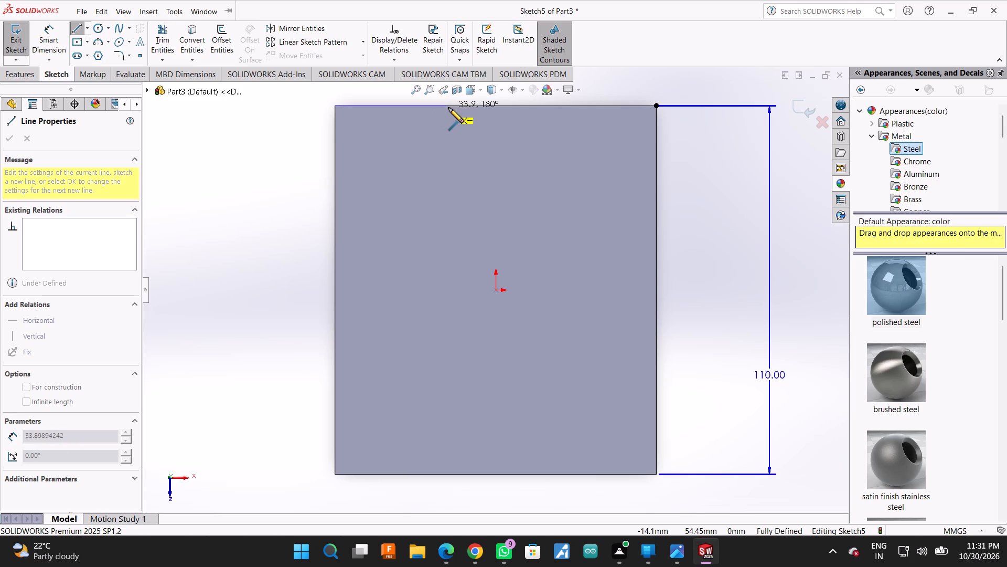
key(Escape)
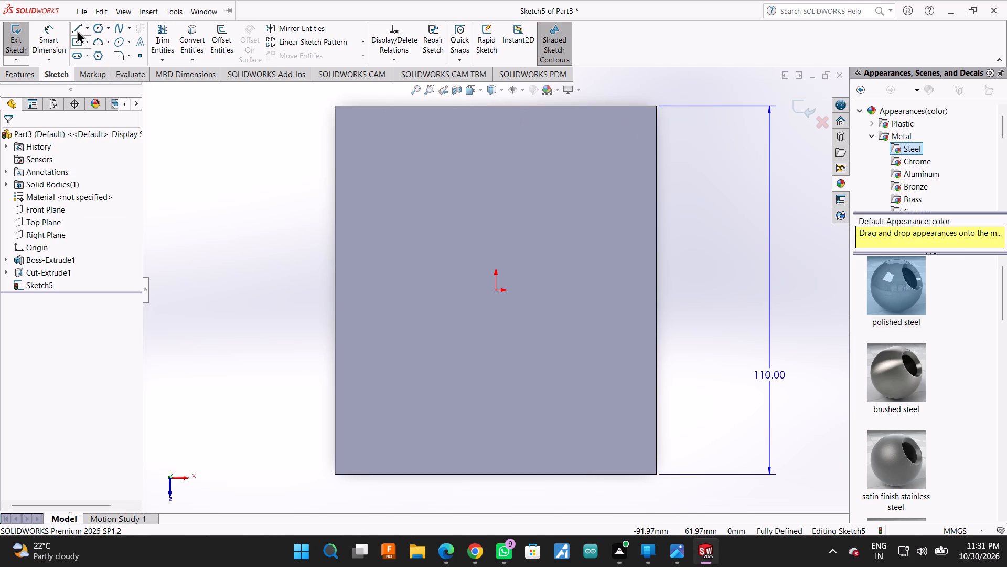
With lines, outline a full-depth rectangle about 58.5 mm wide against the right side edge of the block's top face.
click(77, 29)
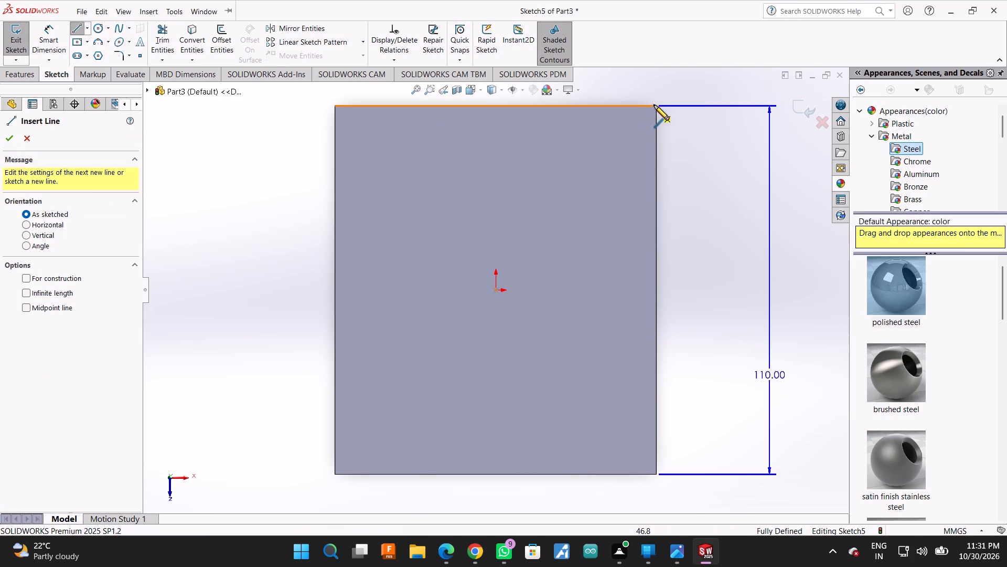
click(653, 107)
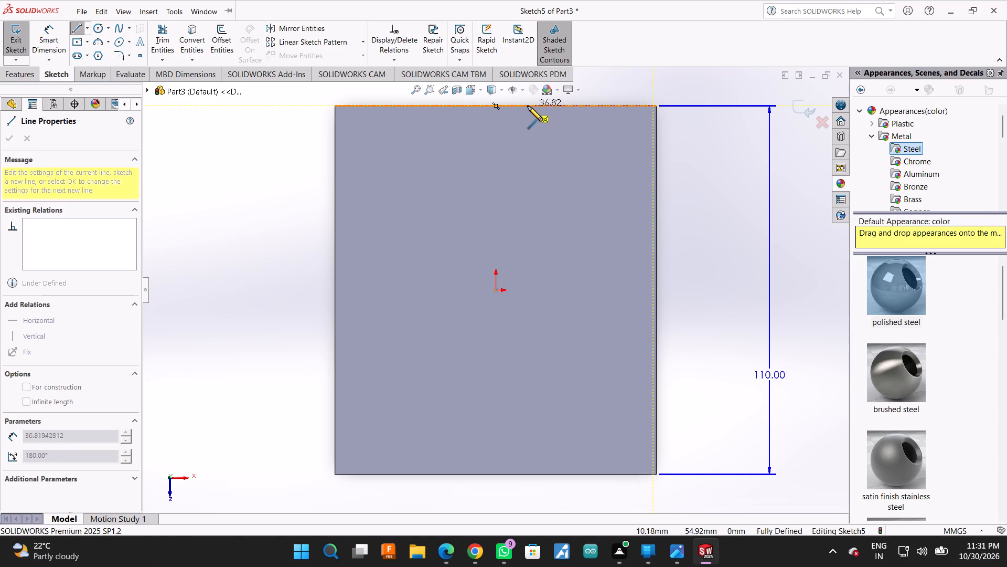
click(460, 108)
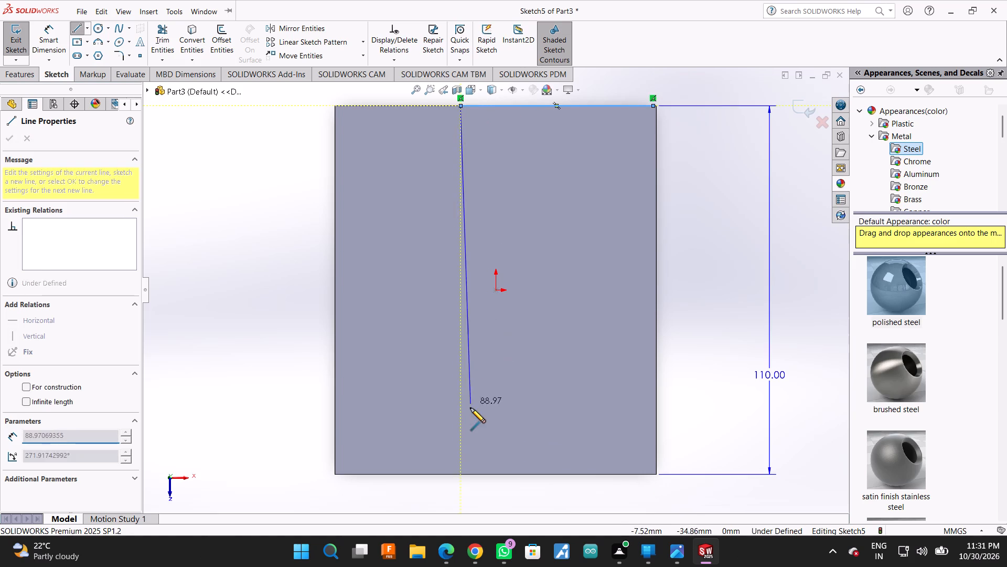
click(457, 474)
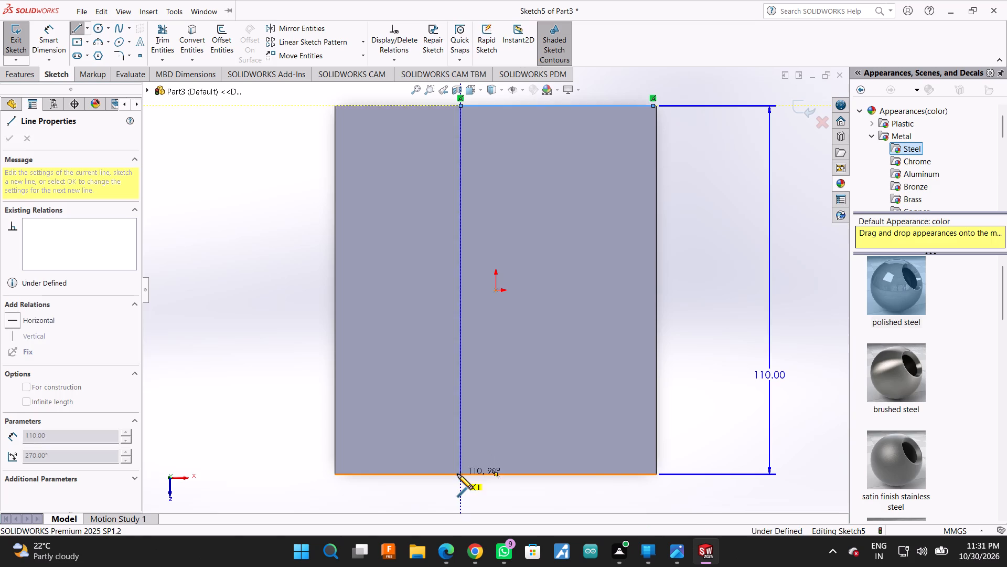
click(657, 476)
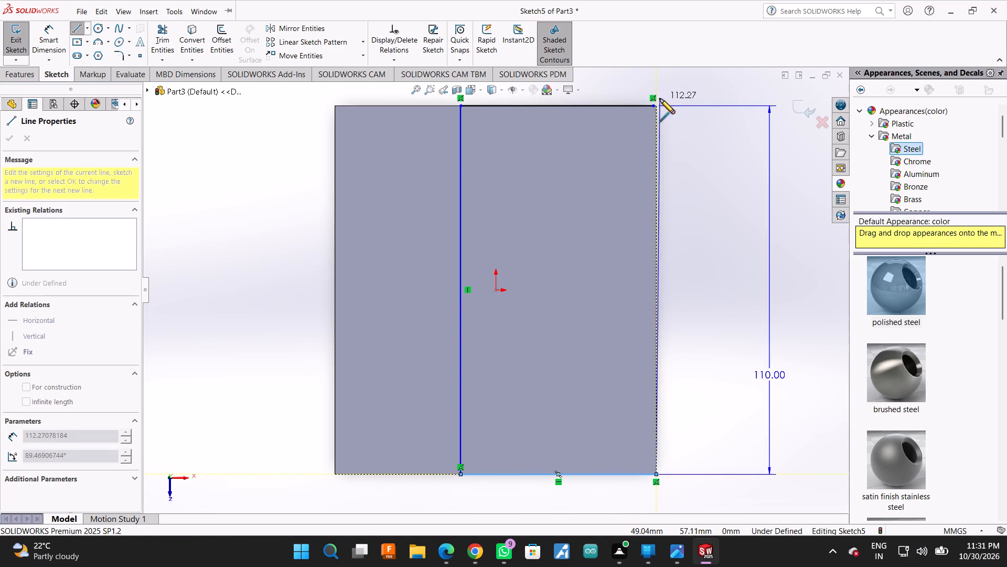
click(657, 108)
key(Escape)
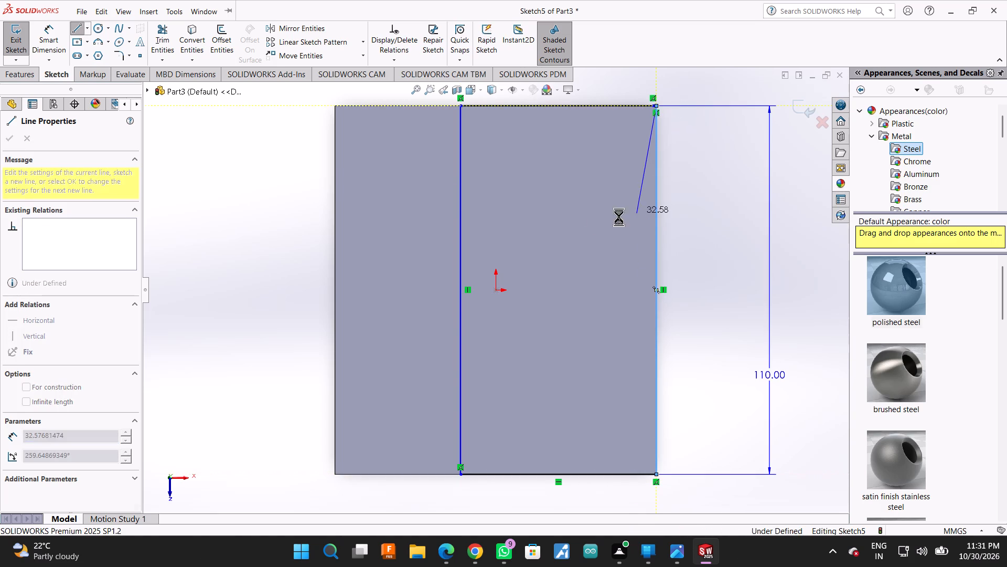
Dimension the rectangle's width along the block's front edge to 56 mm.
click(62, 32)
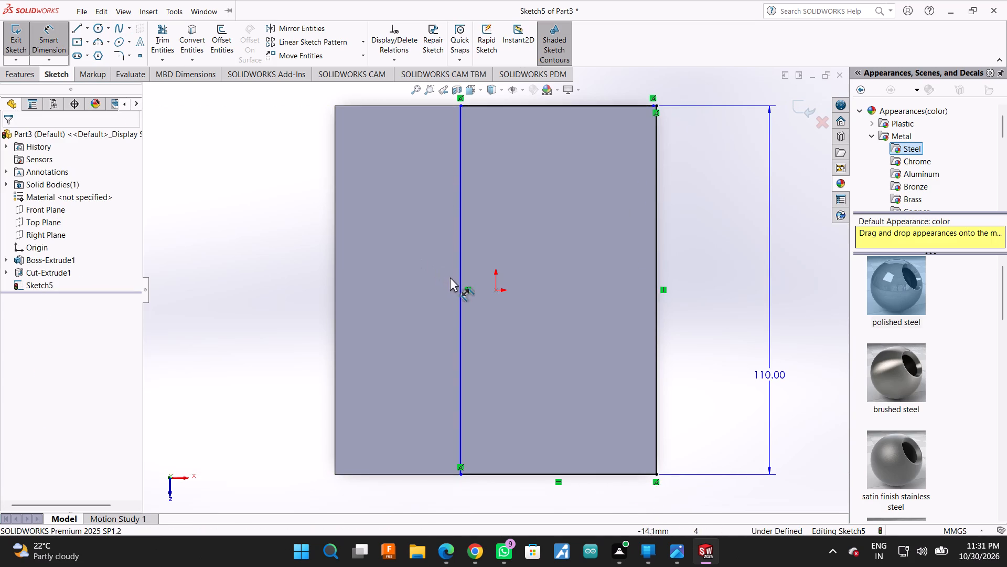
click(533, 471)
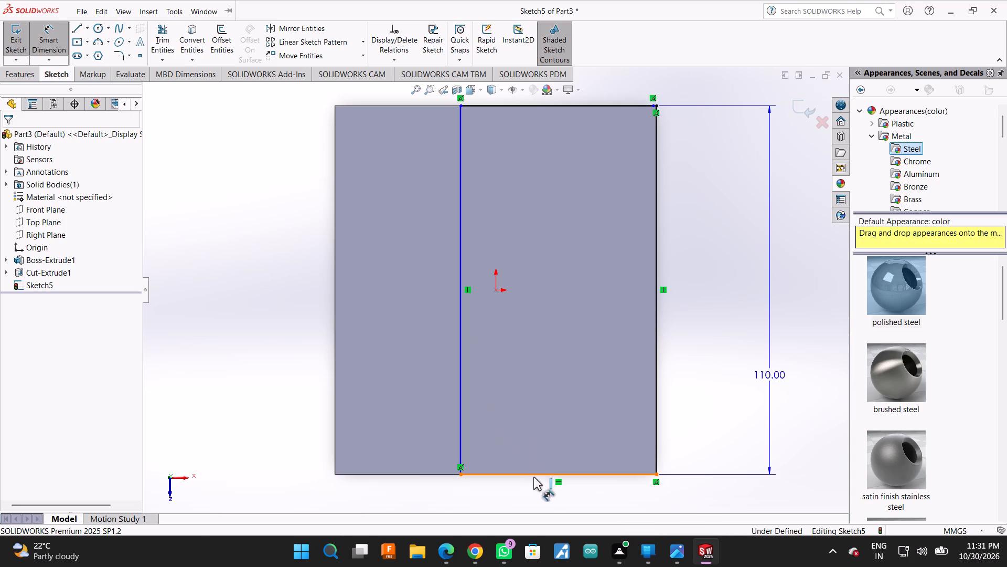
click(537, 495)
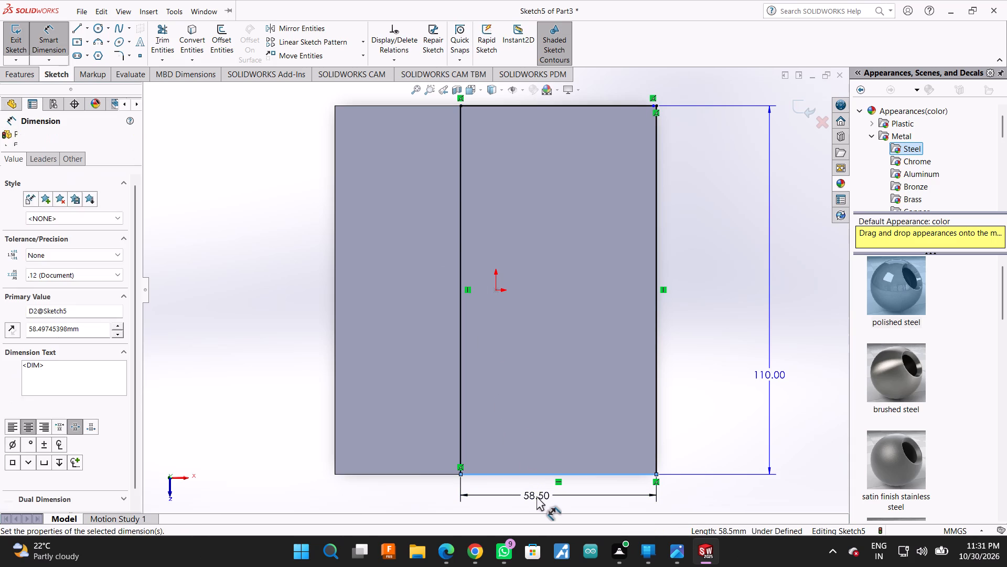
text(56)
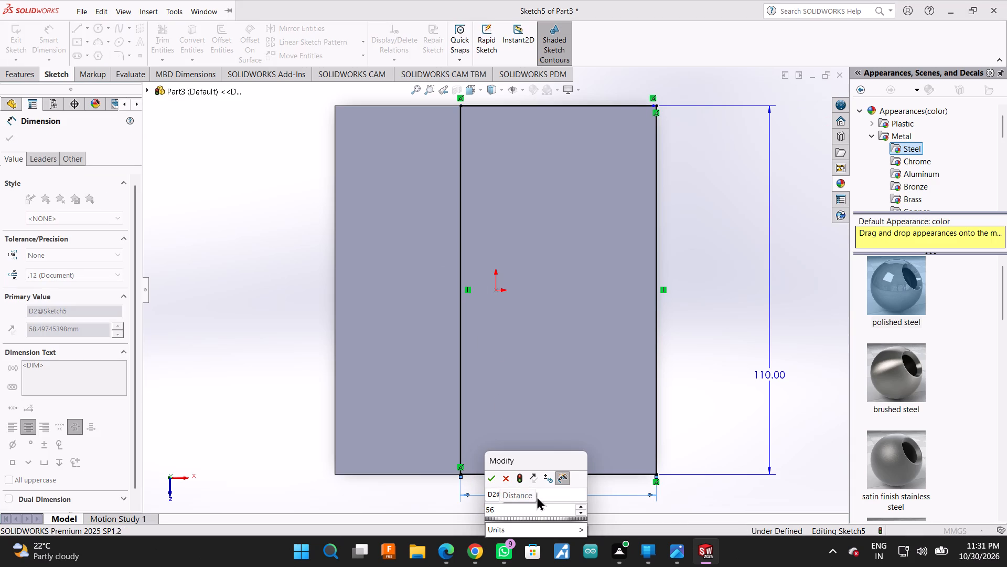
key(Return)
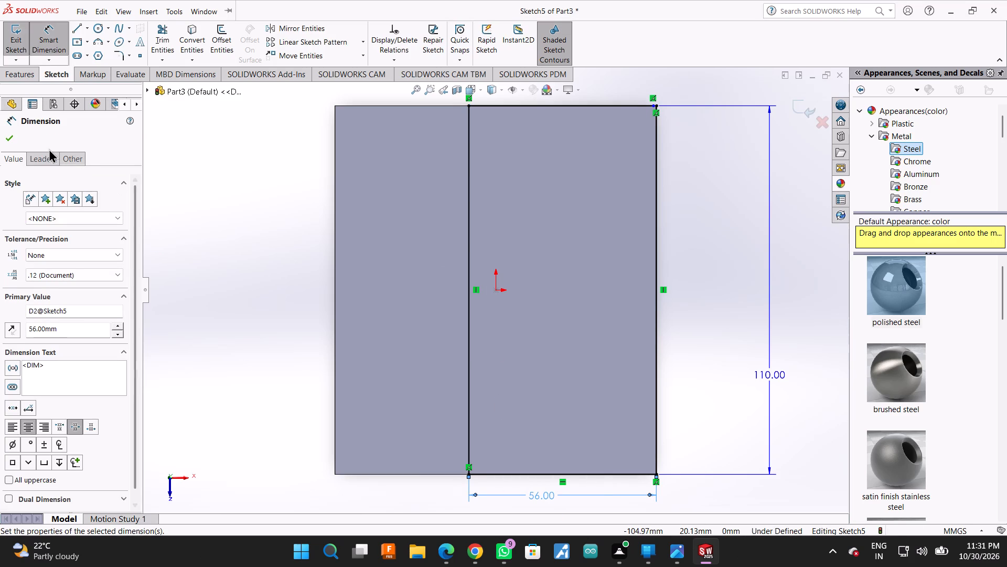
click(11, 139)
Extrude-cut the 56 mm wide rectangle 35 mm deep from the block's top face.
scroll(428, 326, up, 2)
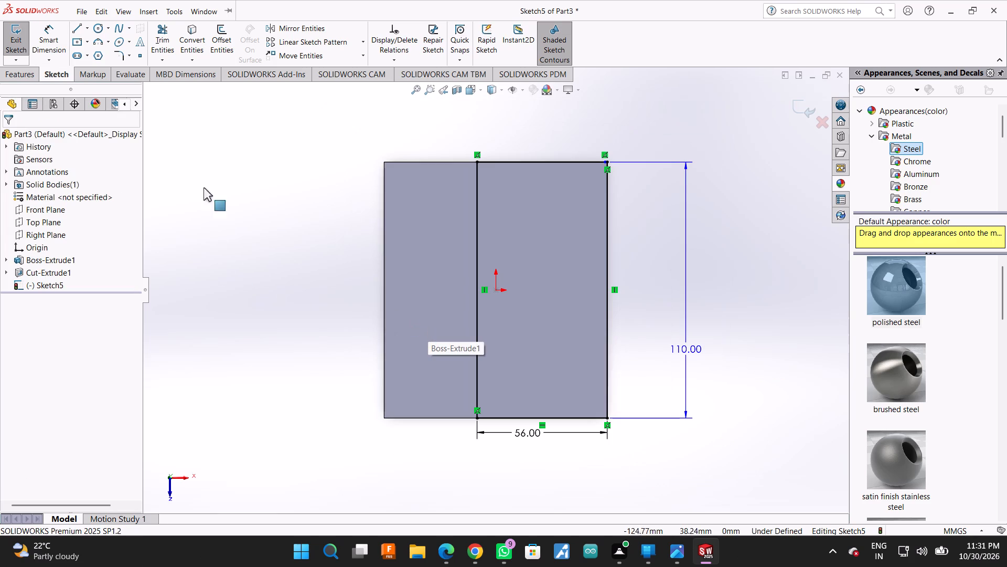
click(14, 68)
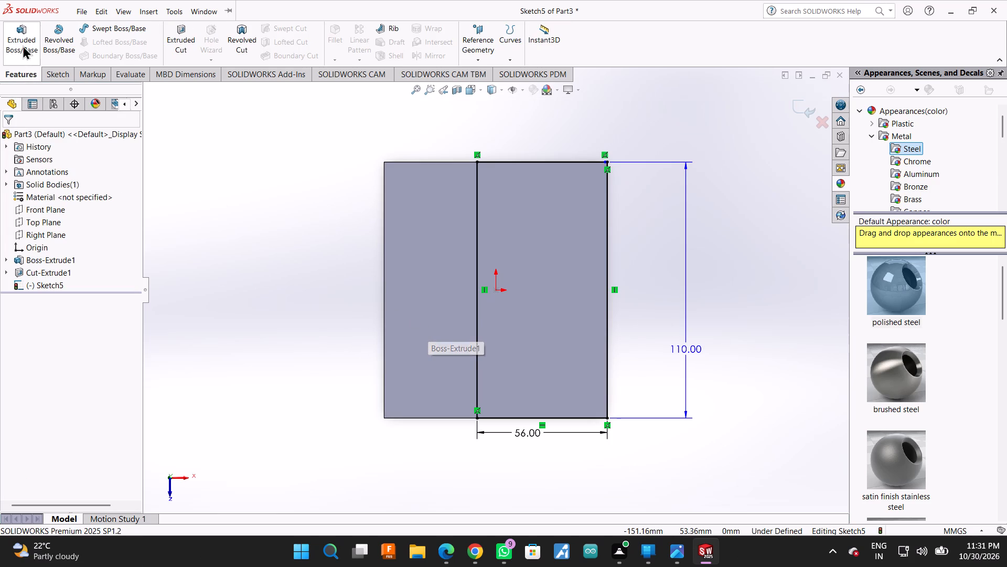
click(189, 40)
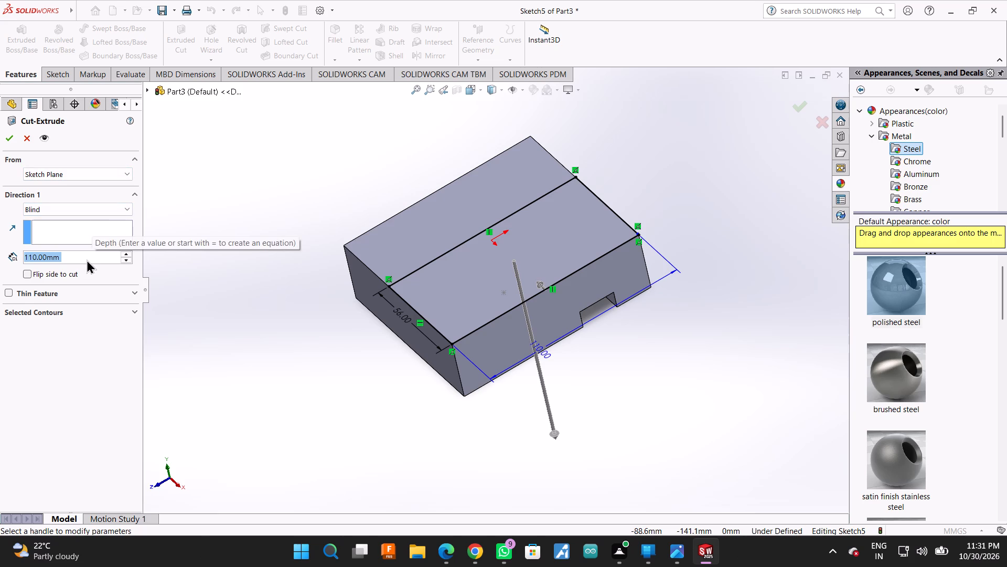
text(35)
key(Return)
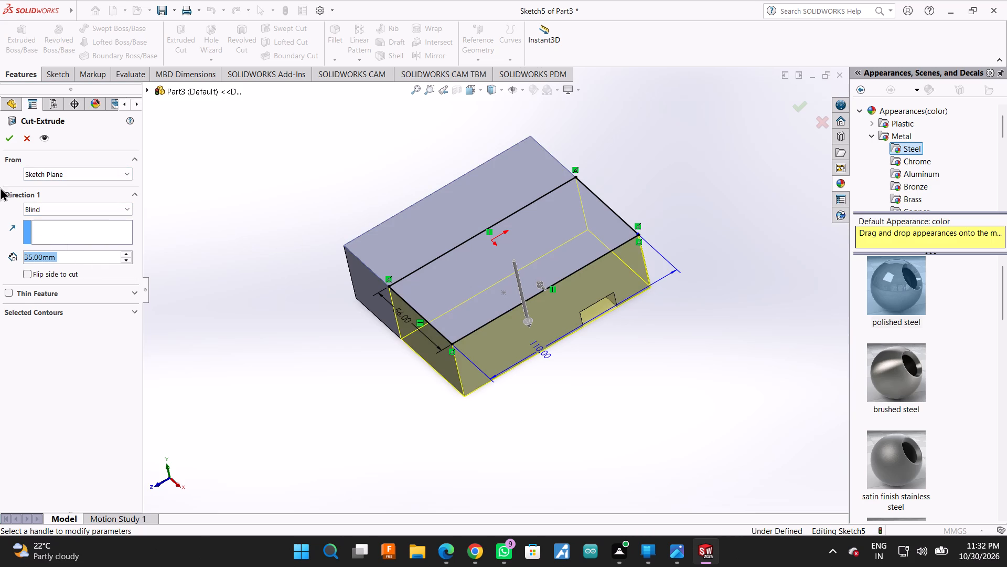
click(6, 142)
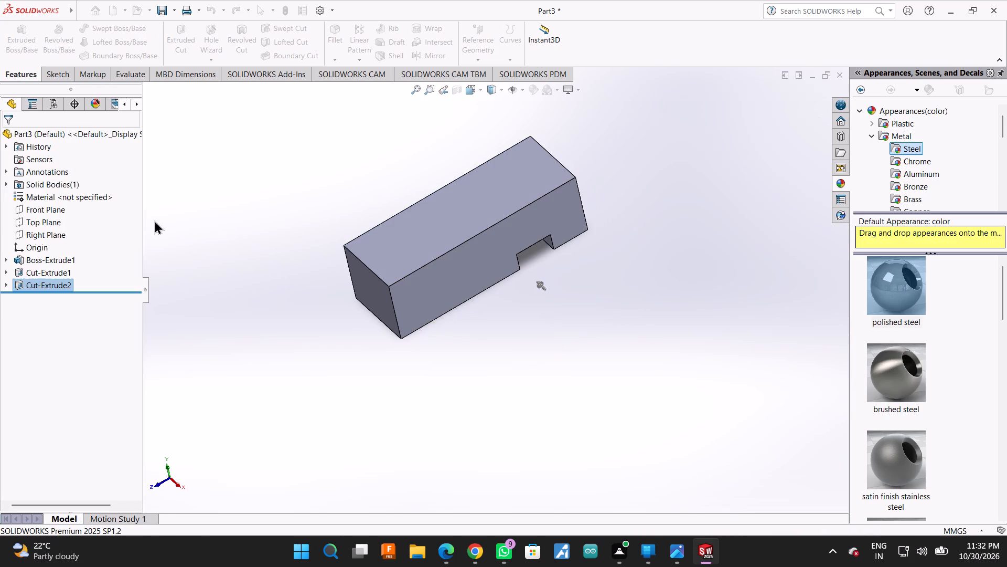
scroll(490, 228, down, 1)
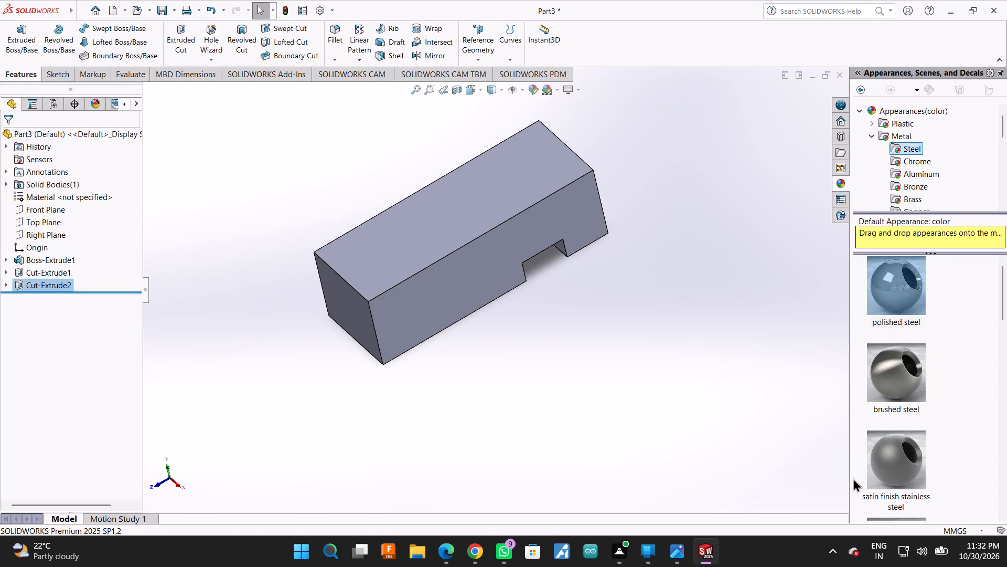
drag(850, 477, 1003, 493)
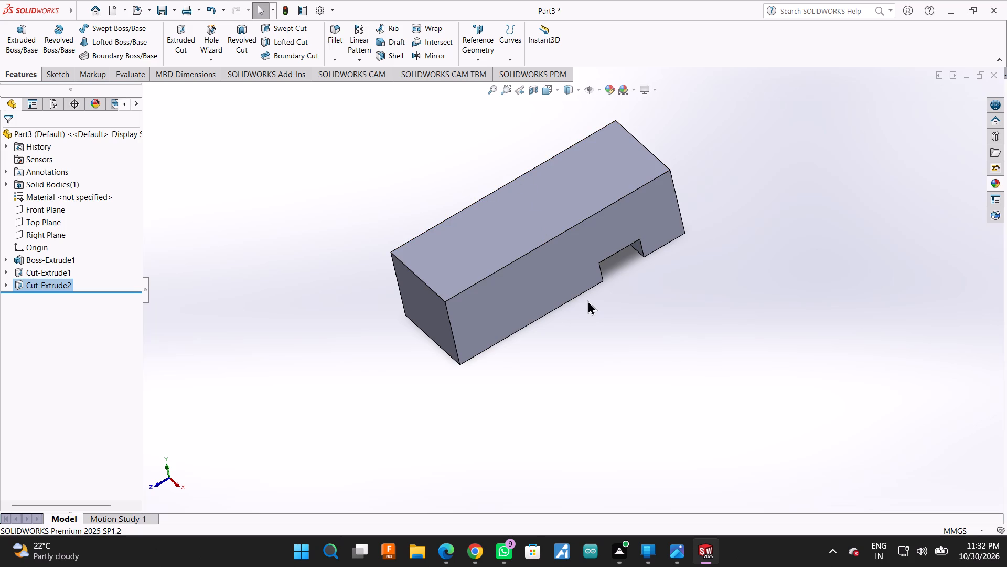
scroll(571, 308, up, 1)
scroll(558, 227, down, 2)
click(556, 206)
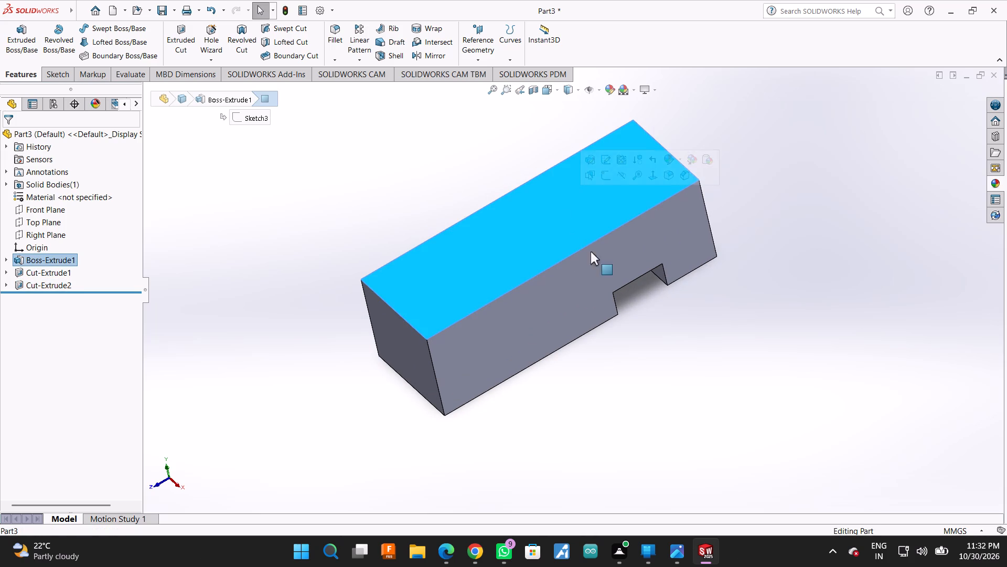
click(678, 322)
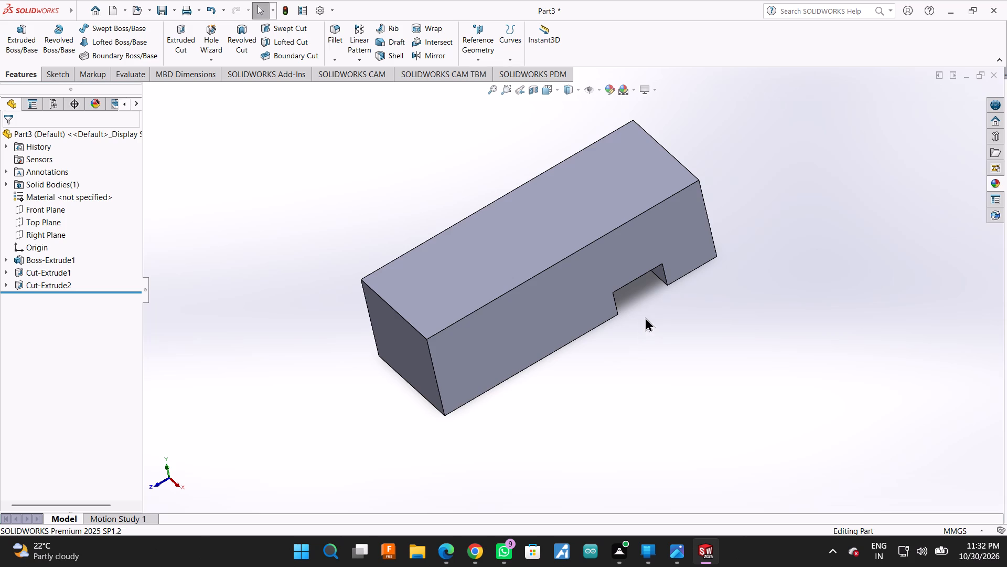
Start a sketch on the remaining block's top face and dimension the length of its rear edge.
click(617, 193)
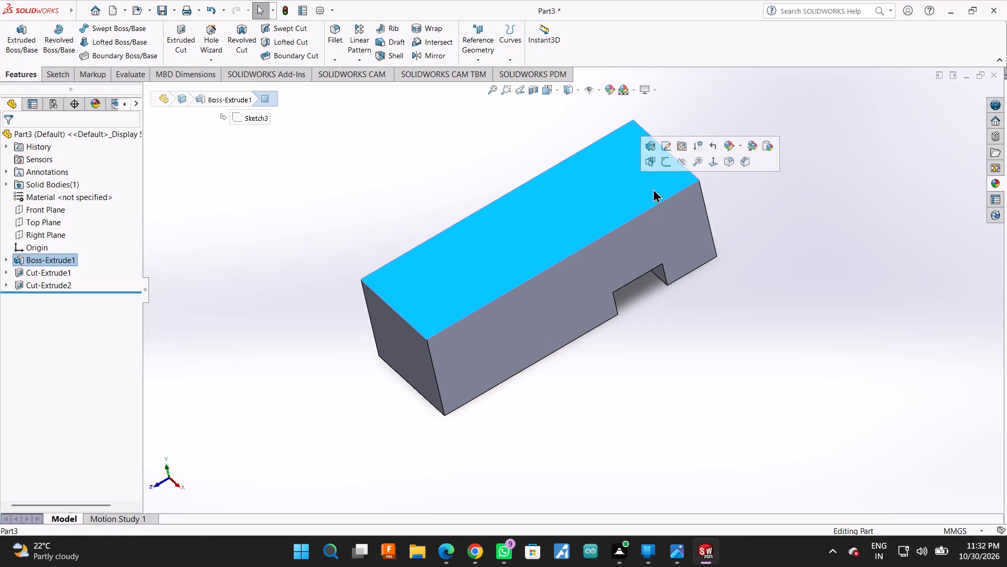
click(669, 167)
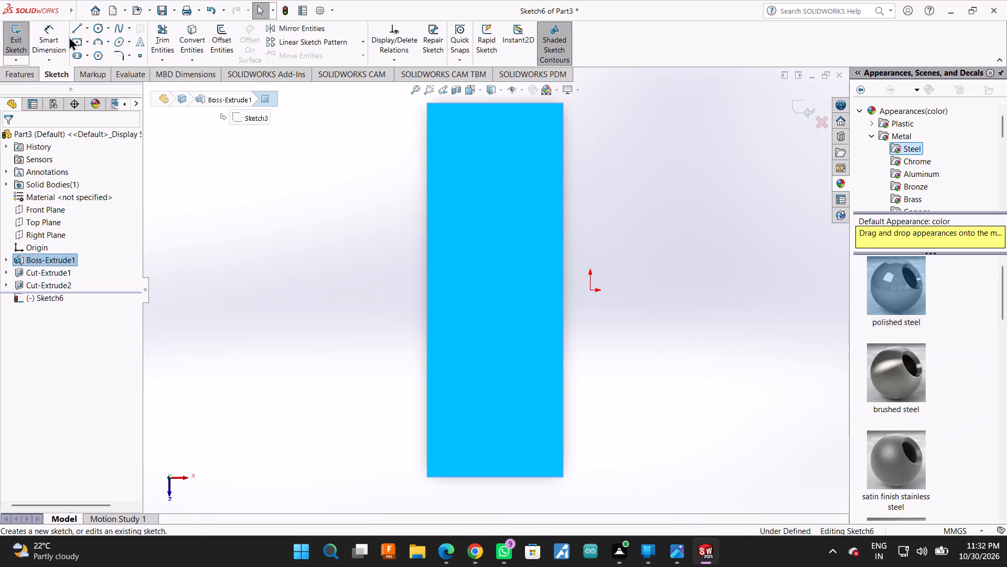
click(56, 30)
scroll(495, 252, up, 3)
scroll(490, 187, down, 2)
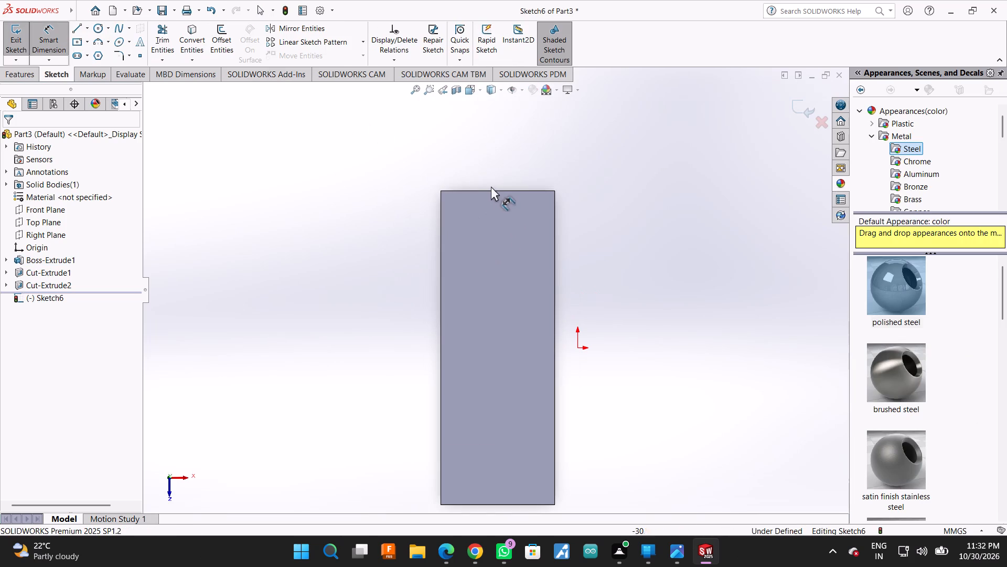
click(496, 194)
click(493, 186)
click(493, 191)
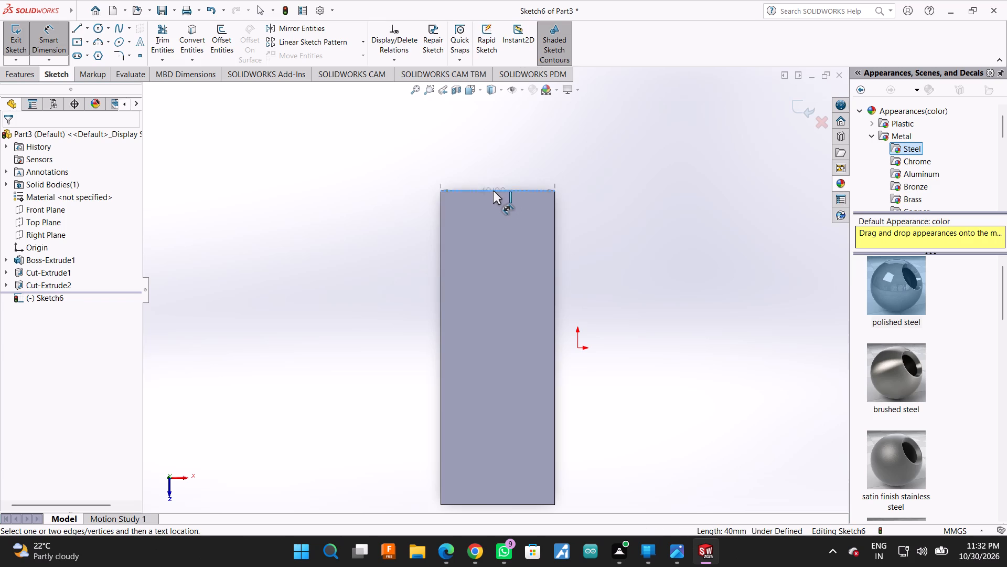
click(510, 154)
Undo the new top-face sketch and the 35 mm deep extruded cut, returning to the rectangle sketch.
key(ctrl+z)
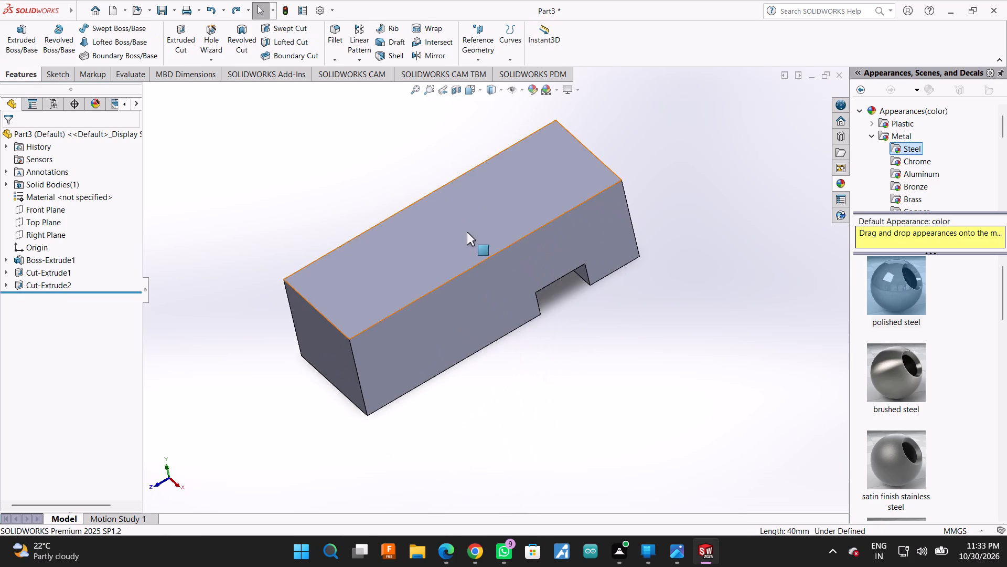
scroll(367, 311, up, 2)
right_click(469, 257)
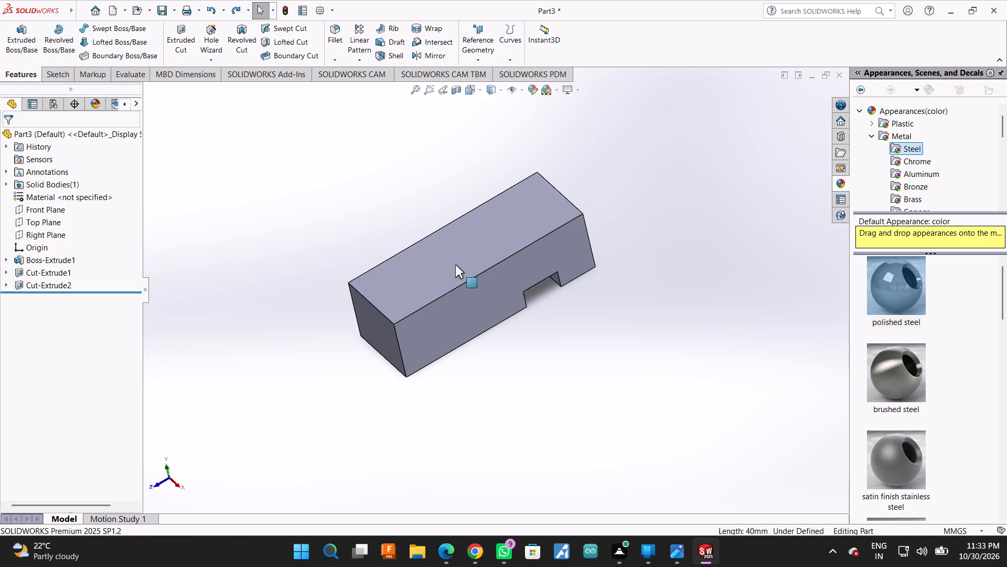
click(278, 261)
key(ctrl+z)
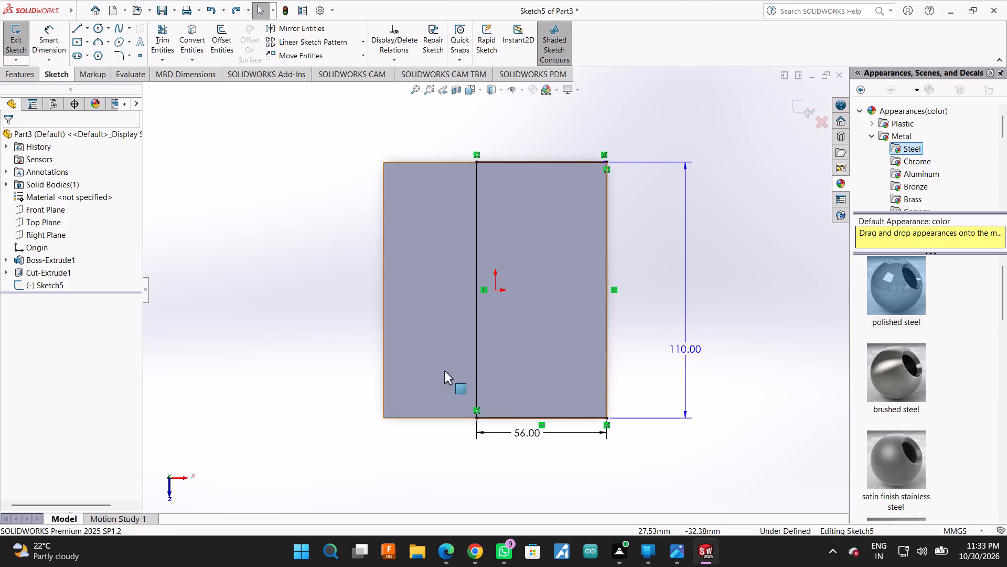
Set the rectangle's width dimension along the block's front edge to 46 mm.
click(516, 430)
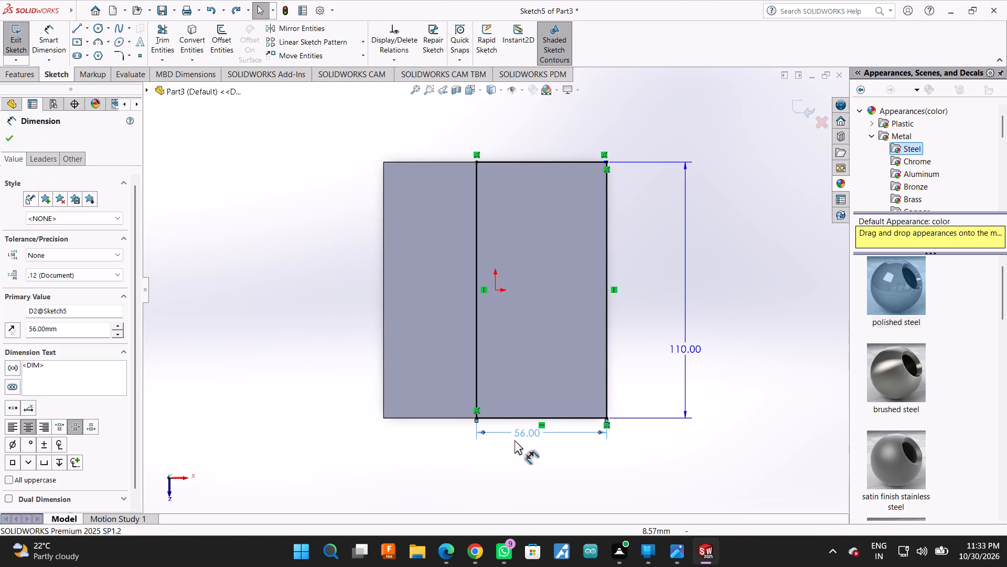
text(50-96)
key(Return)
double_click(64, 335)
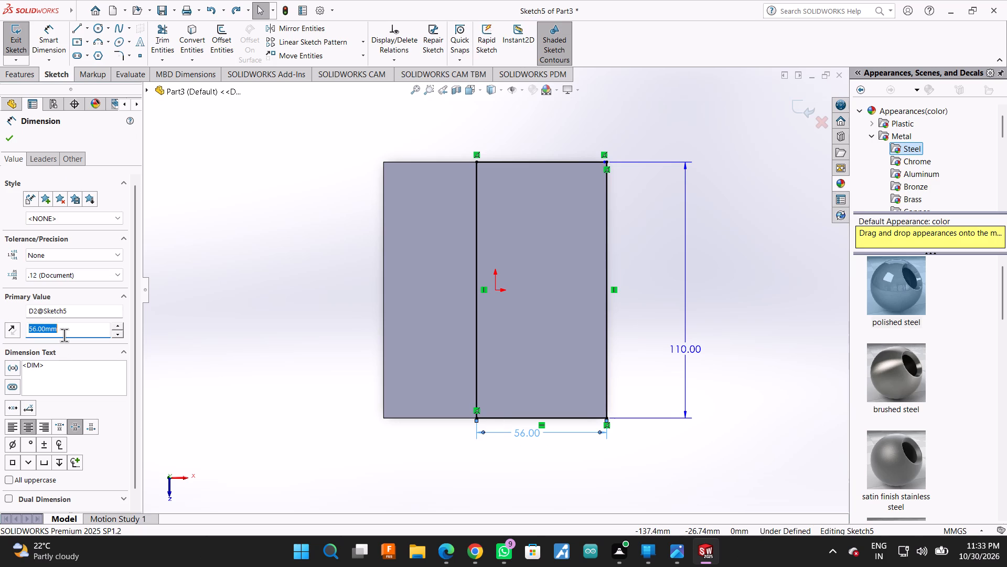
text(96-)
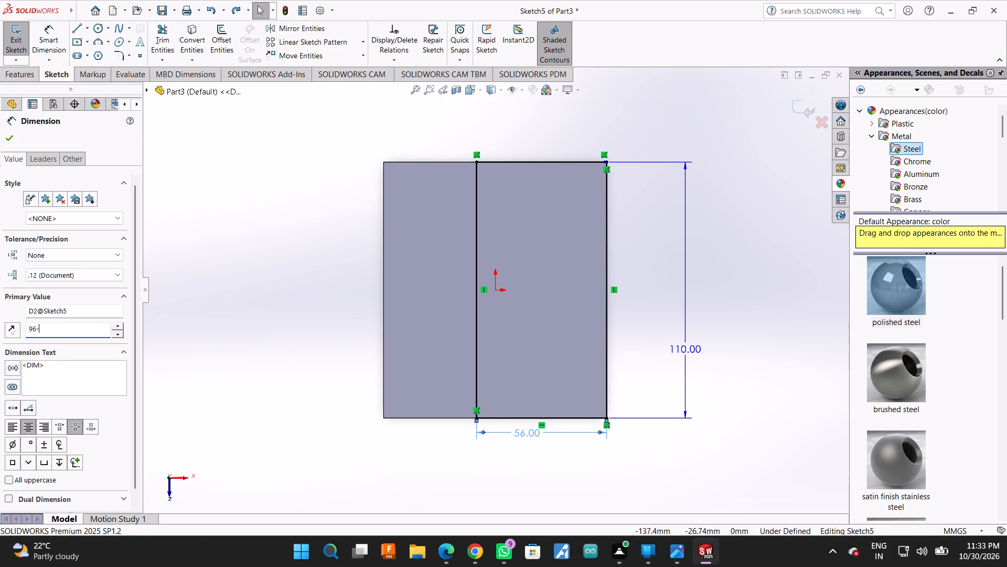
text(50)
key(Return)
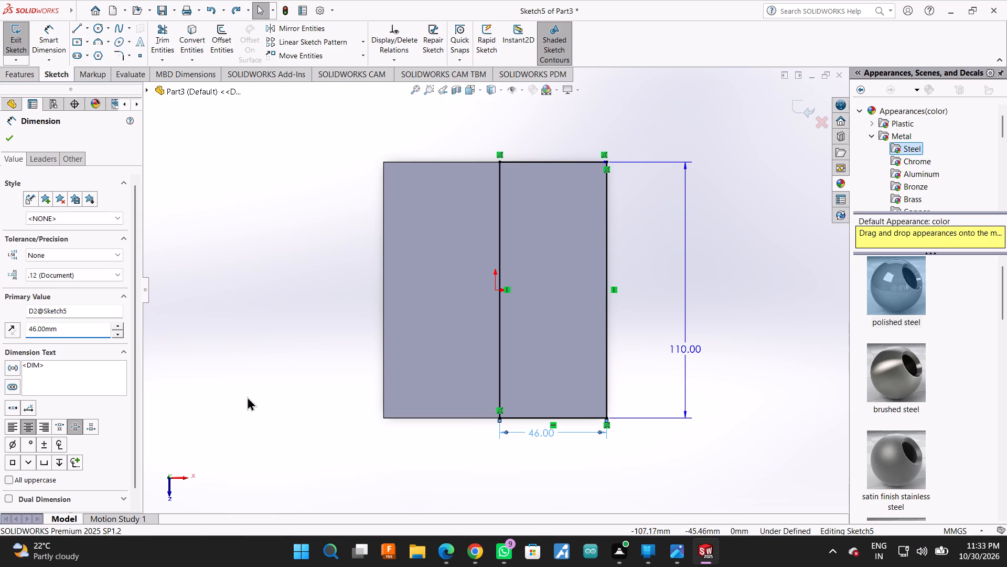
click(8, 139)
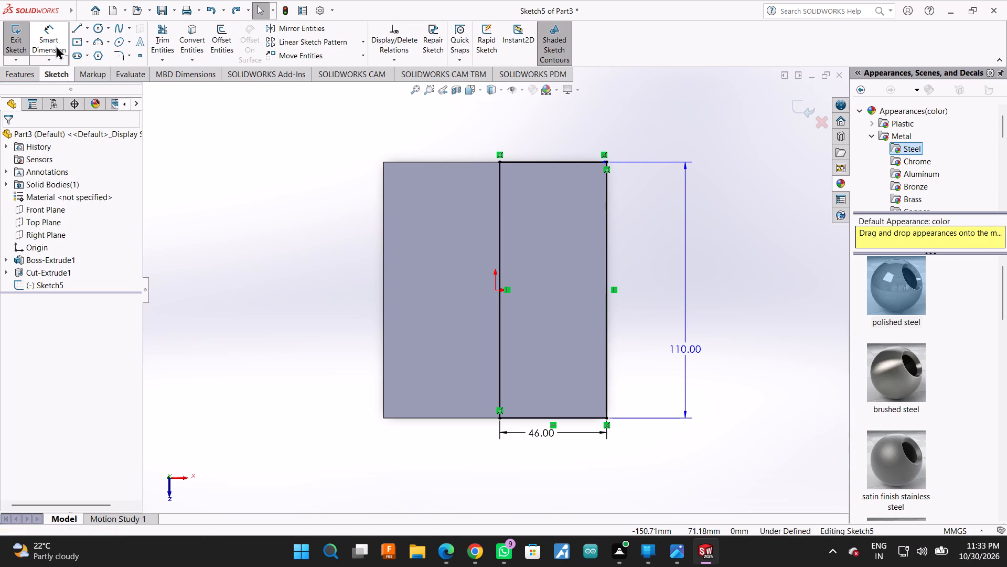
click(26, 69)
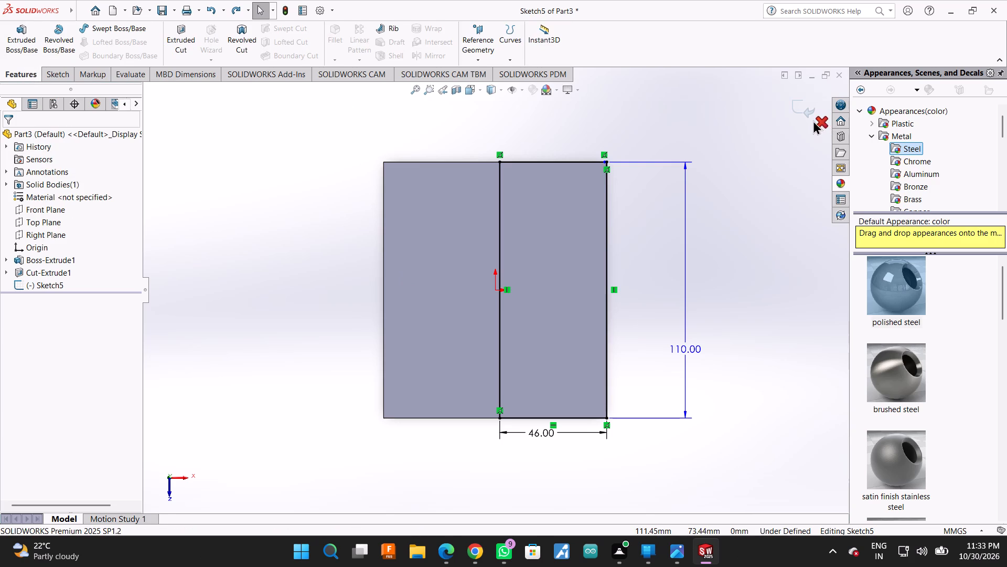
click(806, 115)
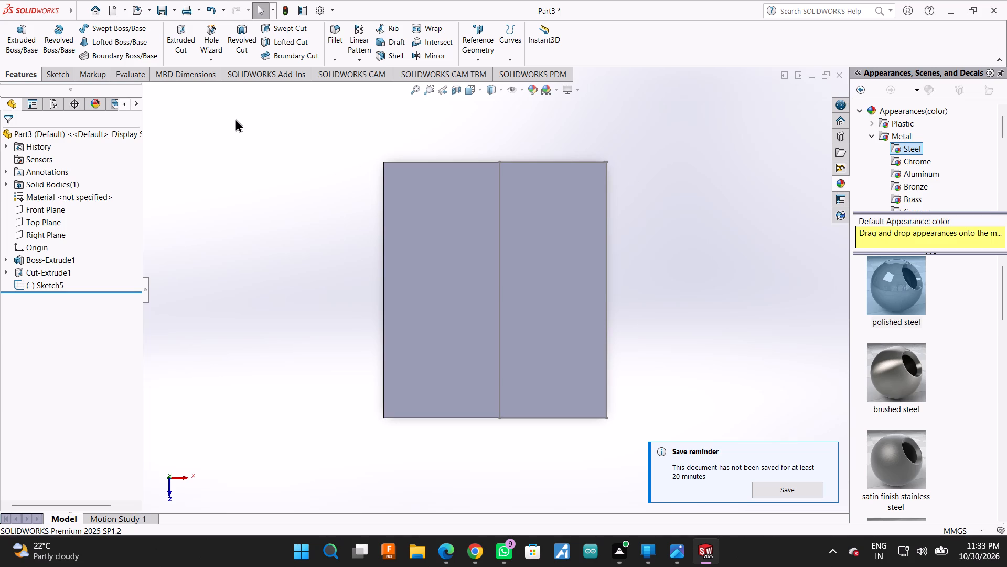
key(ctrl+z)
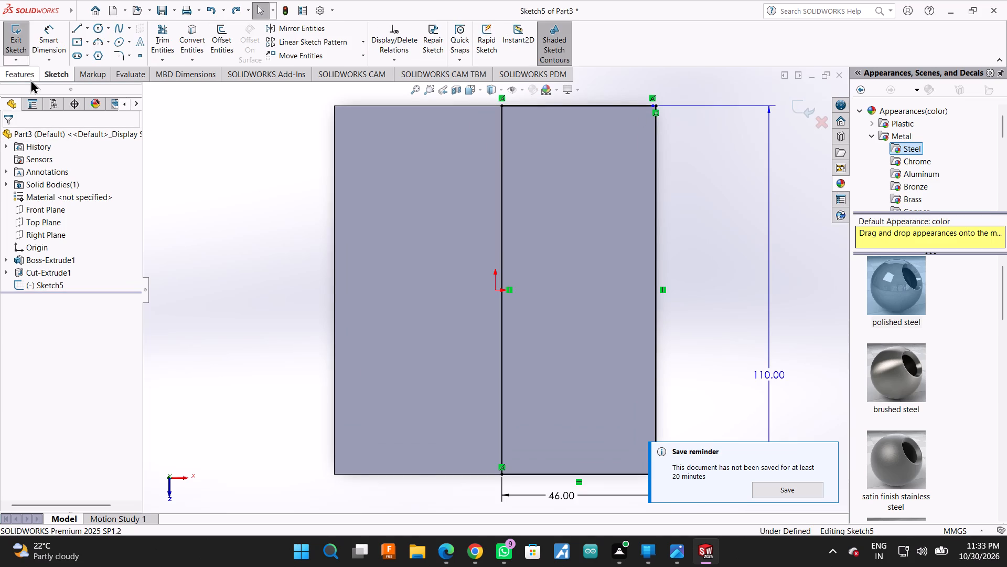
Extrude-cut the 46 mm wide rectangle 35 mm deep from the block's top face.
click(29, 78)
click(180, 33)
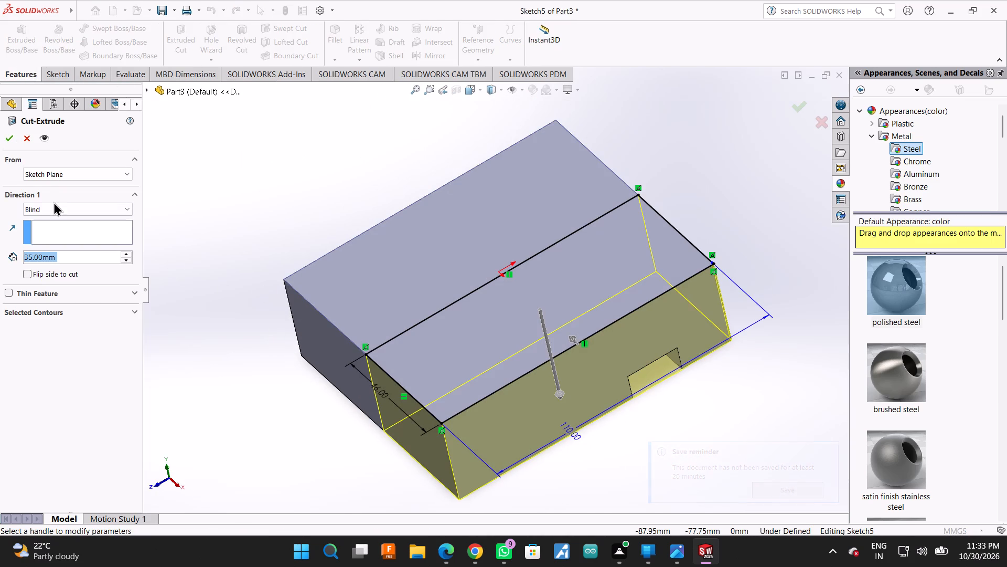
click(8, 143)
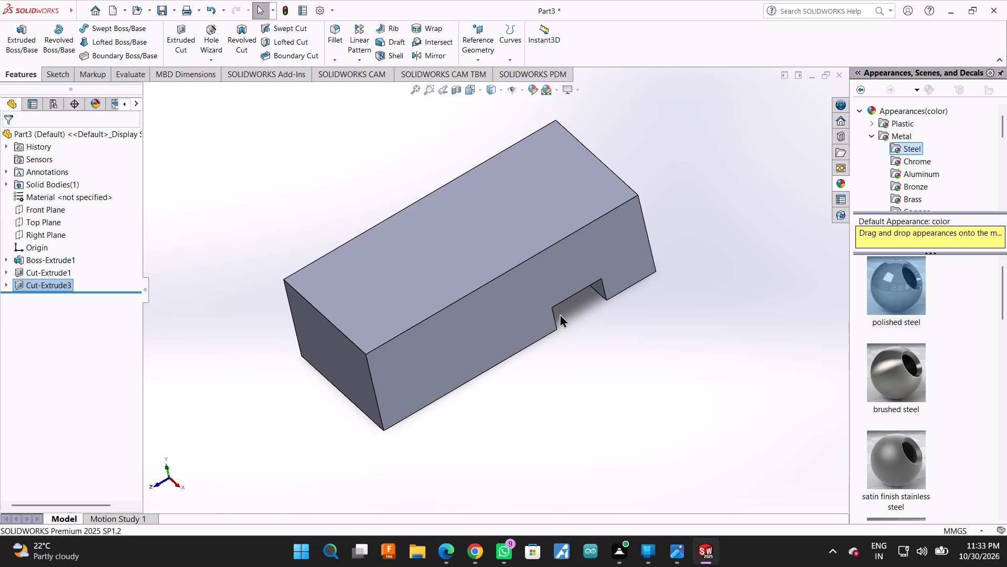
Edit the sketch of the underside notch cut and trim away all lines of its 20 x 10 mm rectangle.
click(24, 273)
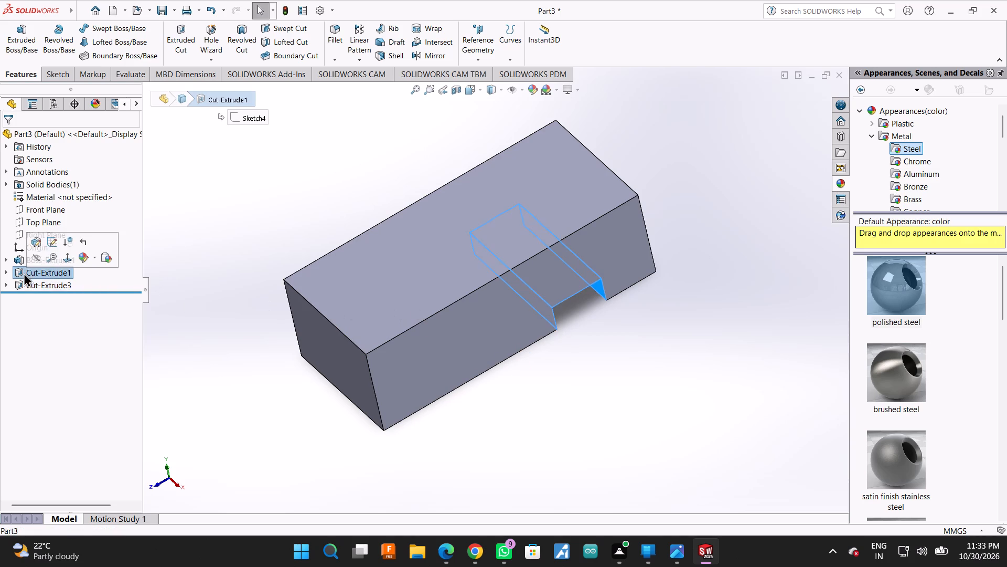
click(46, 242)
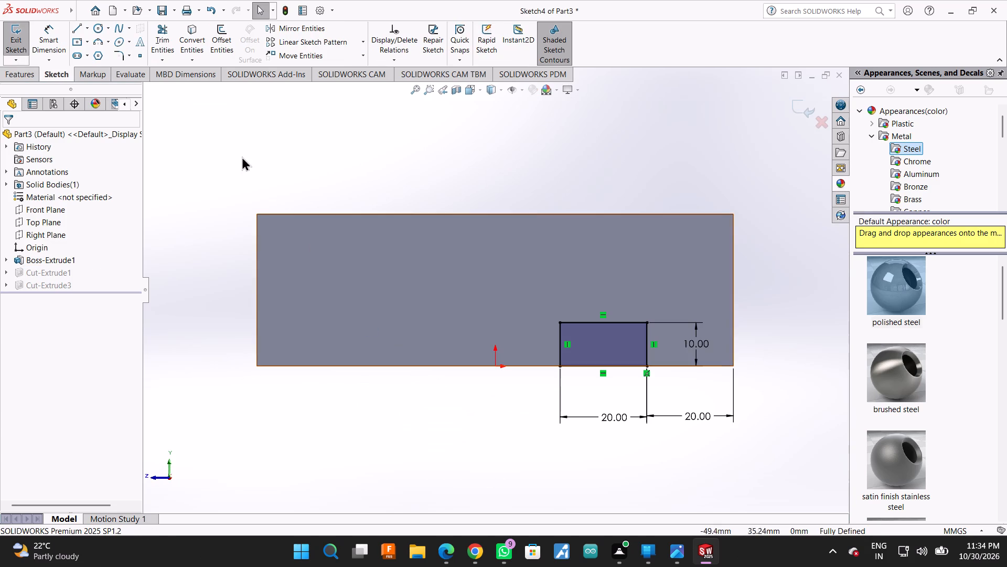
click(158, 38)
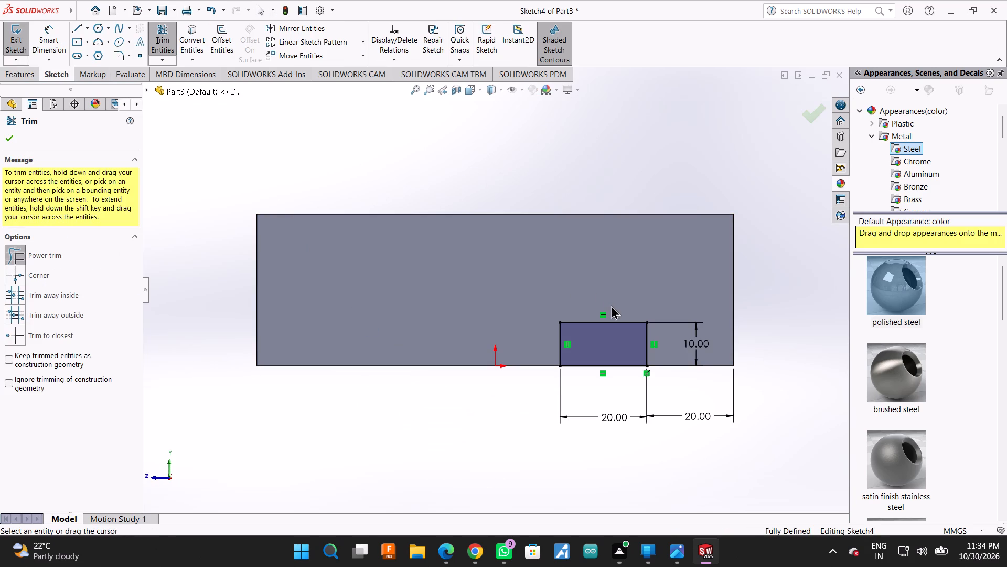
drag(605, 296, 647, 358)
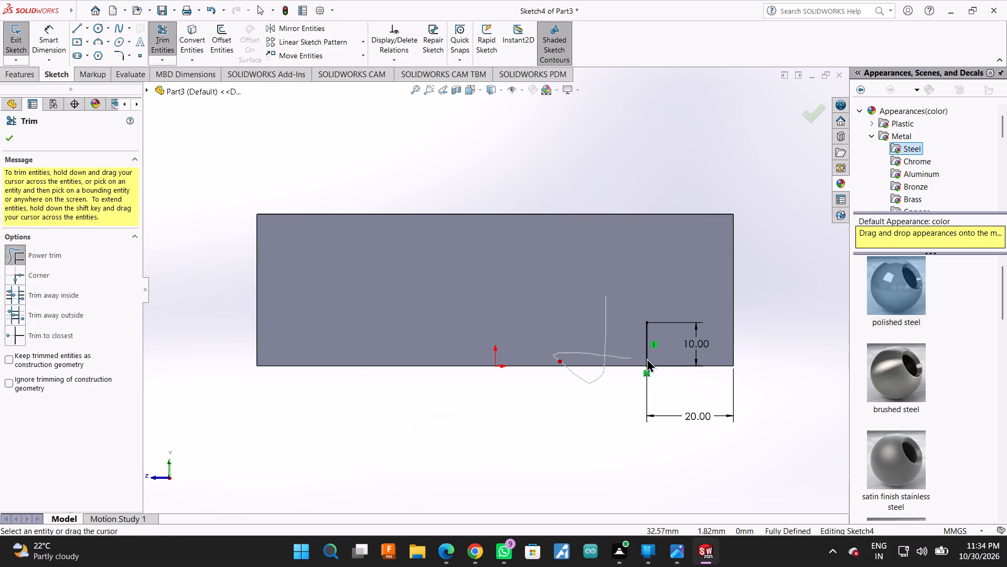
drag(647, 358, 655, 358)
click(811, 109)
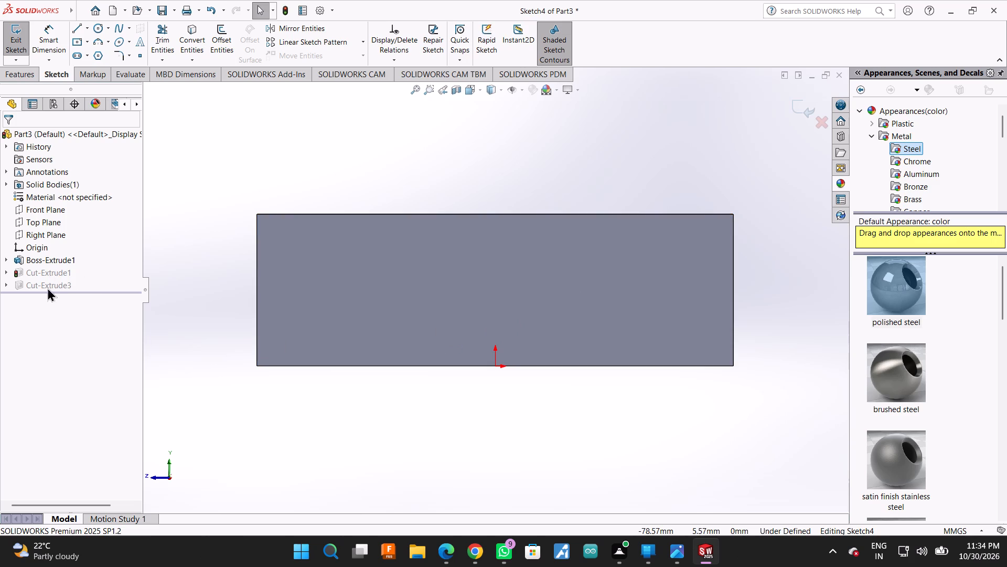
Exit the emptied notch sketch, stop for repair, and delete the failed underside notch cut feature without its absorbed sketch.
click(800, 103)
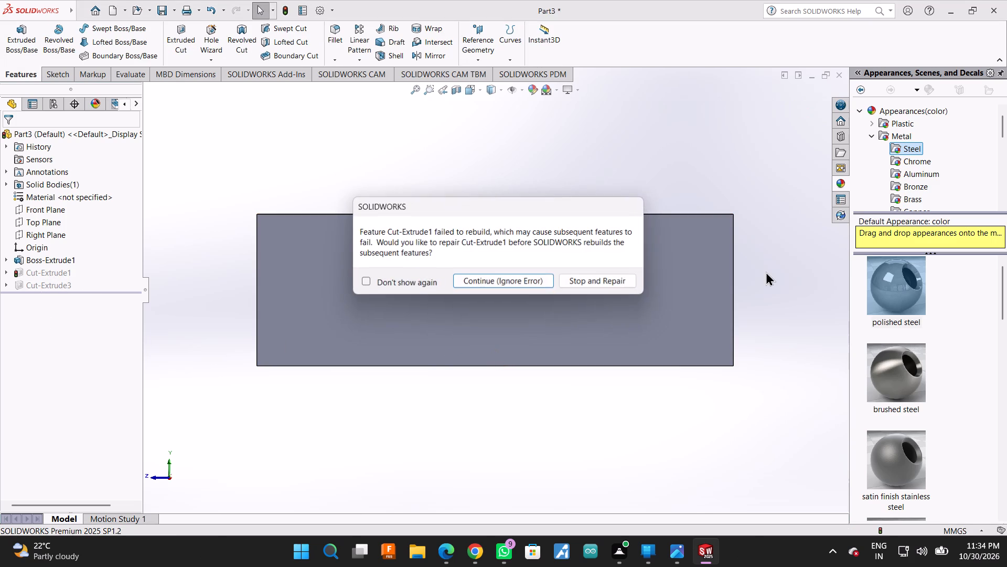
click(558, 279)
click(568, 286)
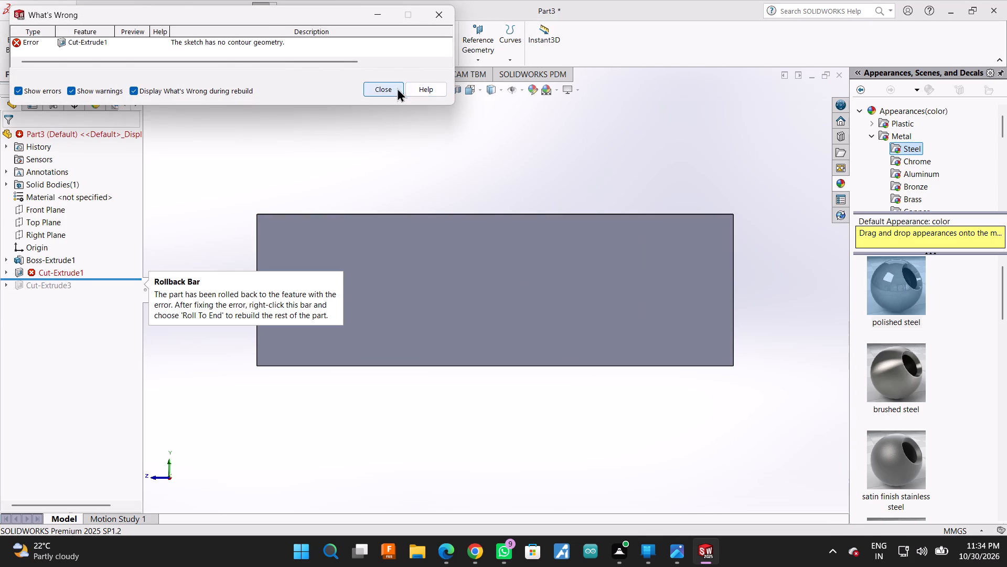
click(397, 88)
right_click(74, 268)
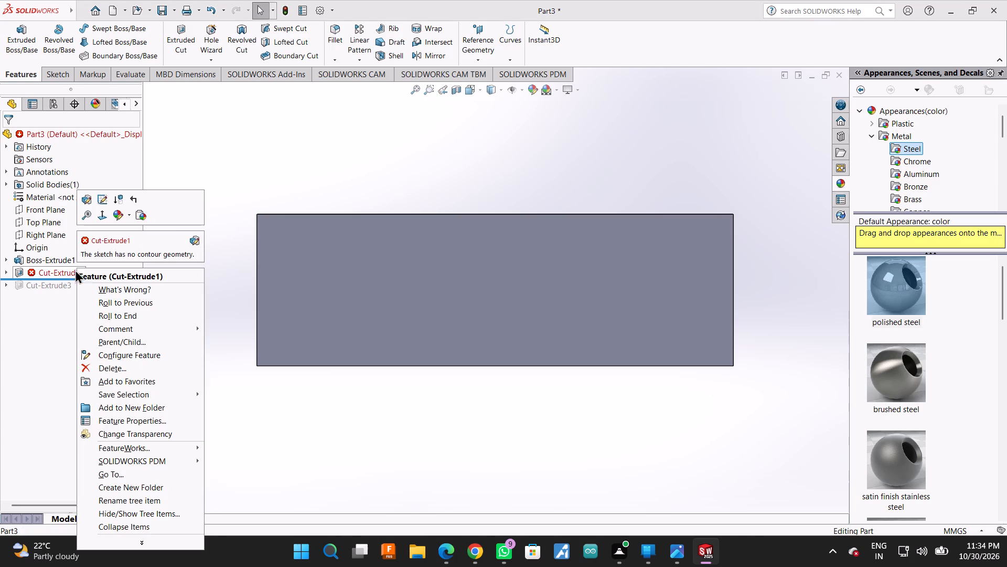
click(126, 371)
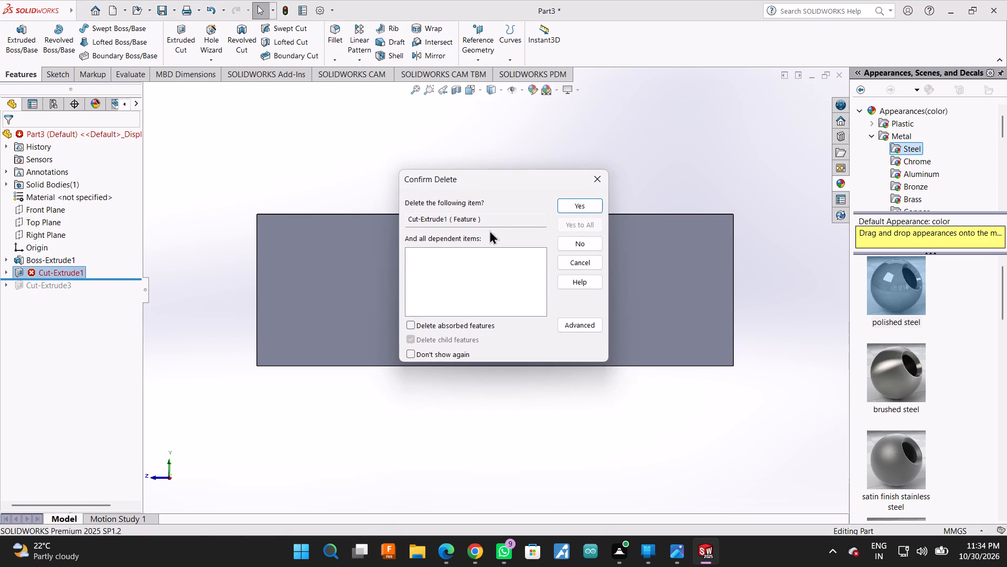
click(570, 199)
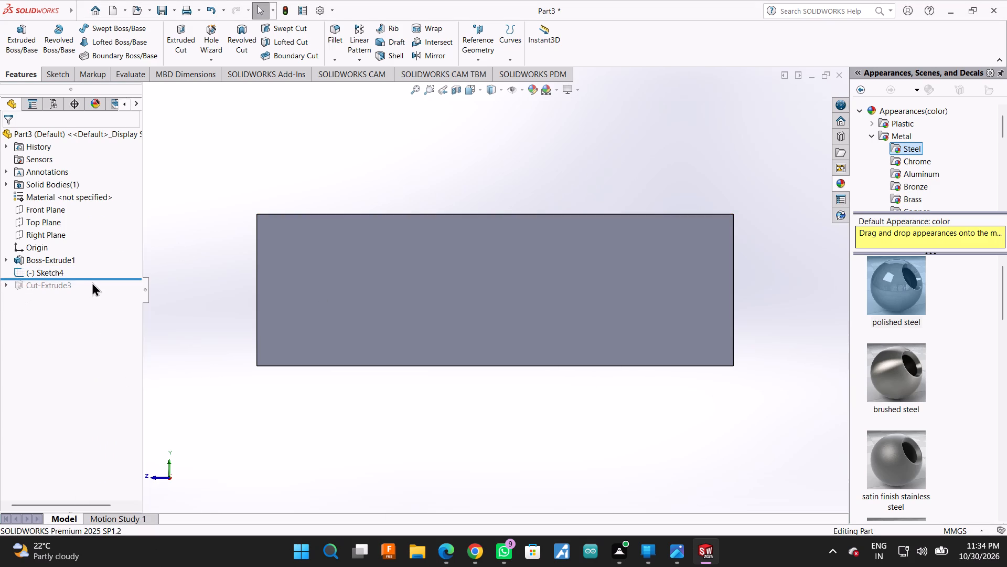
Roll the model forward past the 46 mm wide strip cut at the end of the feature history.
drag(98, 278, 98, 295)
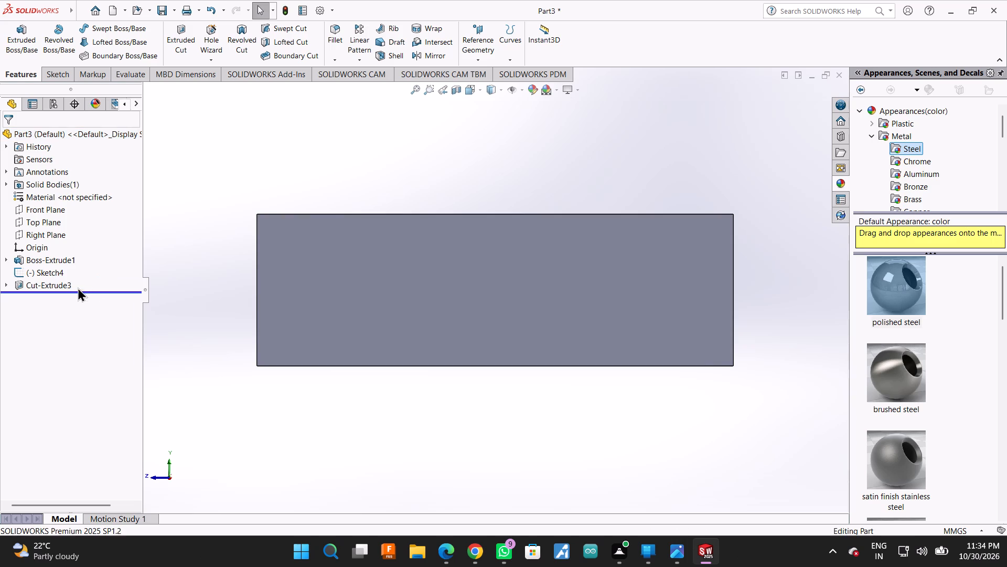
click(65, 282)
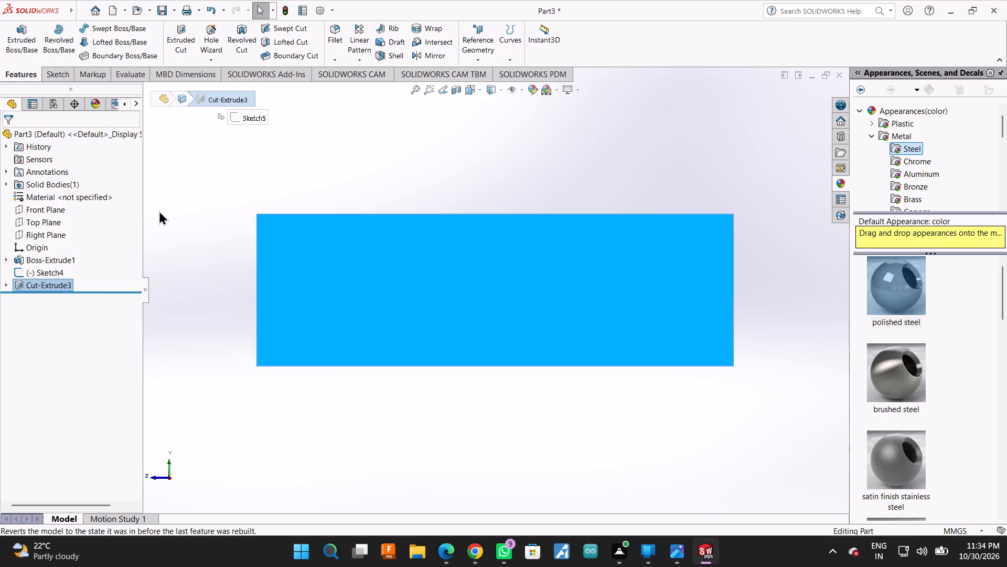
click(181, 200)
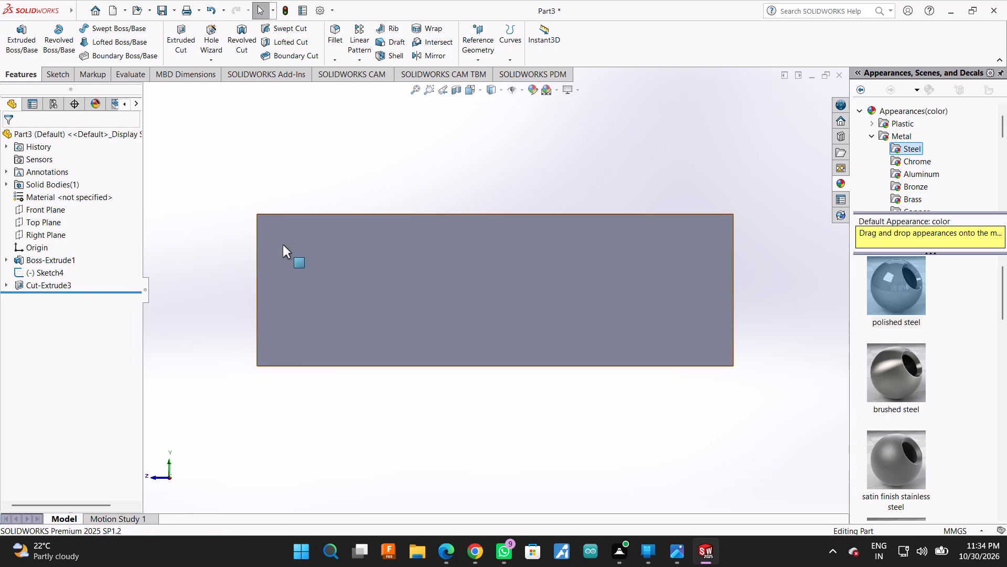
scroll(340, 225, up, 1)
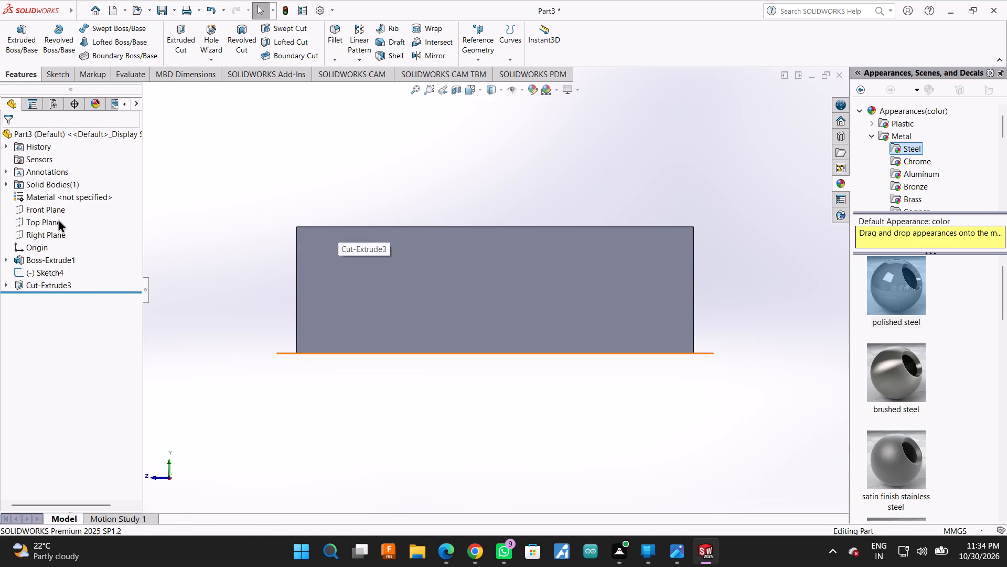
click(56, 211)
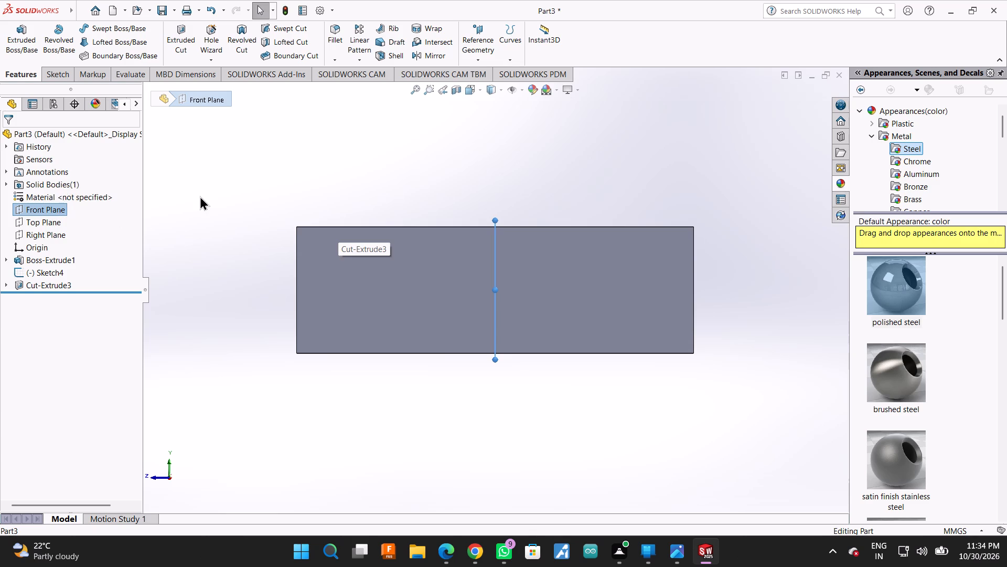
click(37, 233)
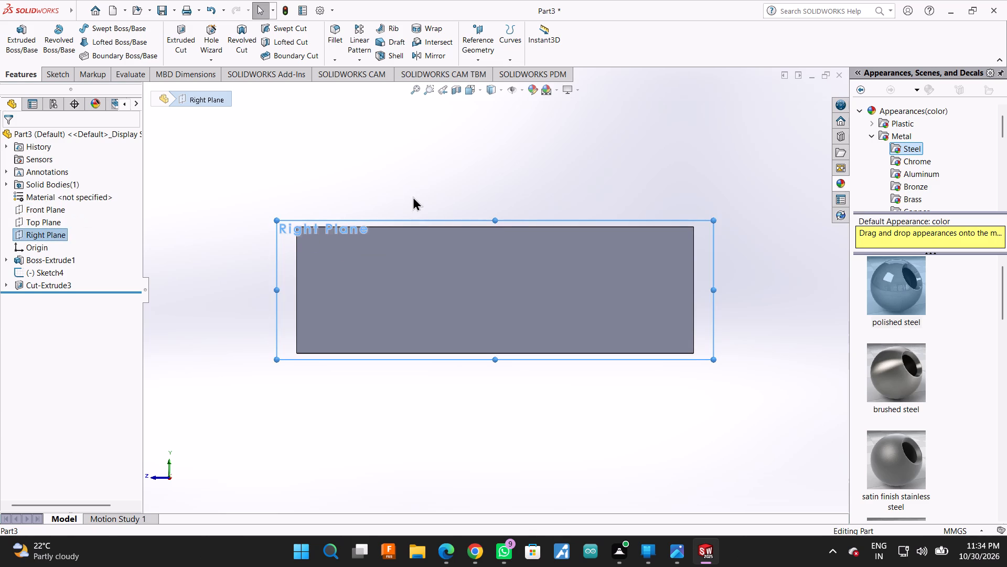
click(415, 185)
Check the length of the block's short front edge with Smart Dimension in a temporary sketch on the top face.
right_click(415, 185)
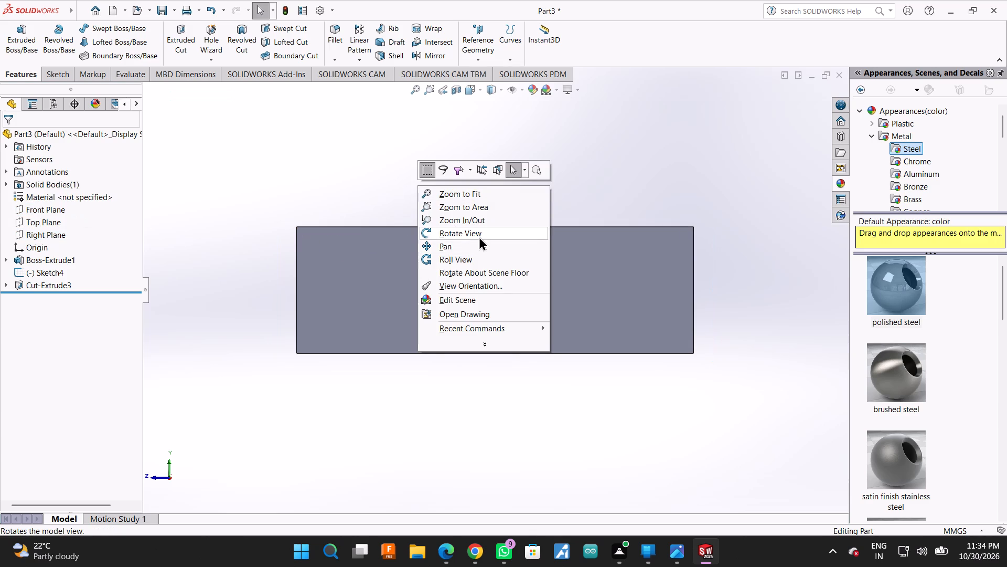
click(479, 236)
drag(338, 192, 365, 301)
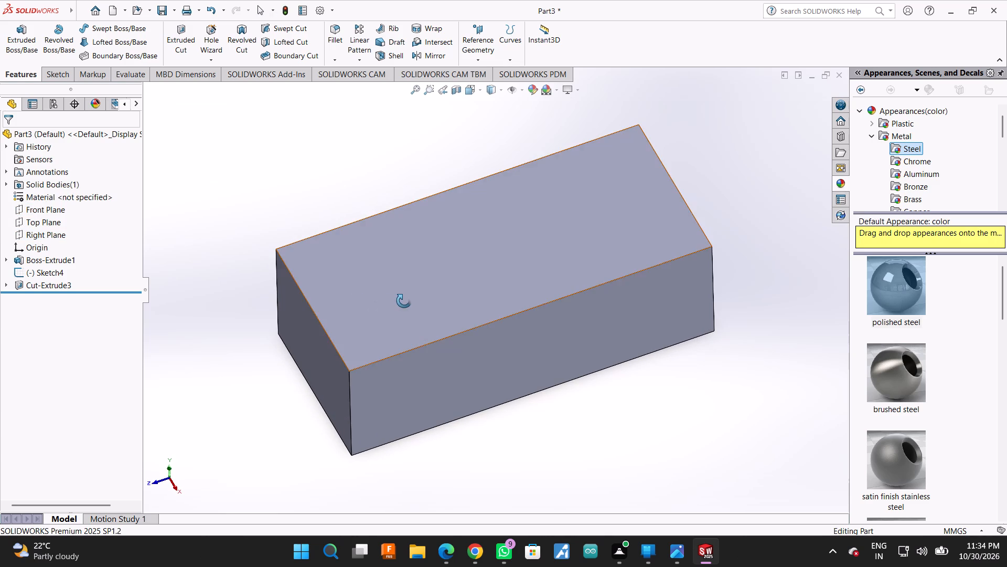
click(404, 301)
key(Escape)
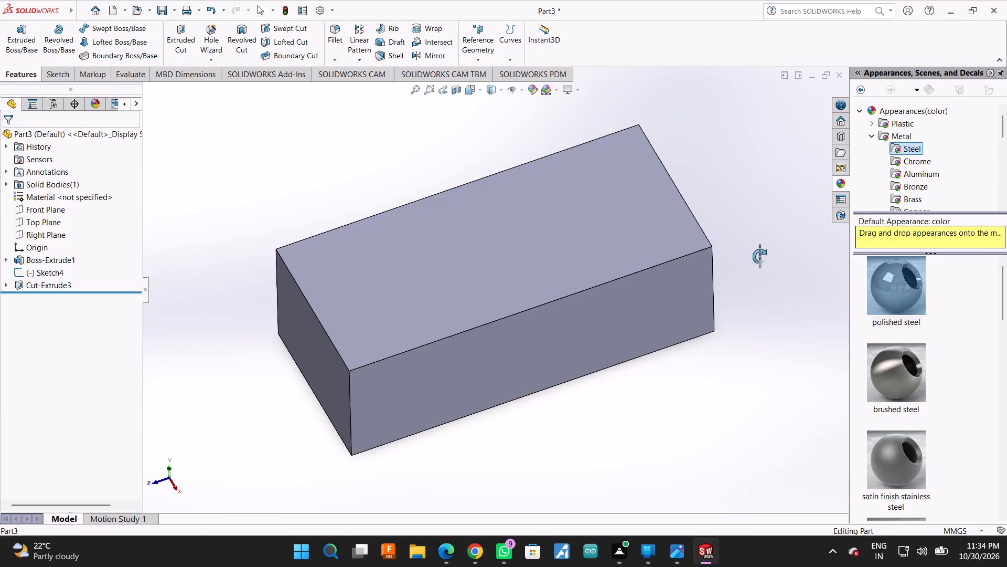
right_click(605, 242)
click(637, 223)
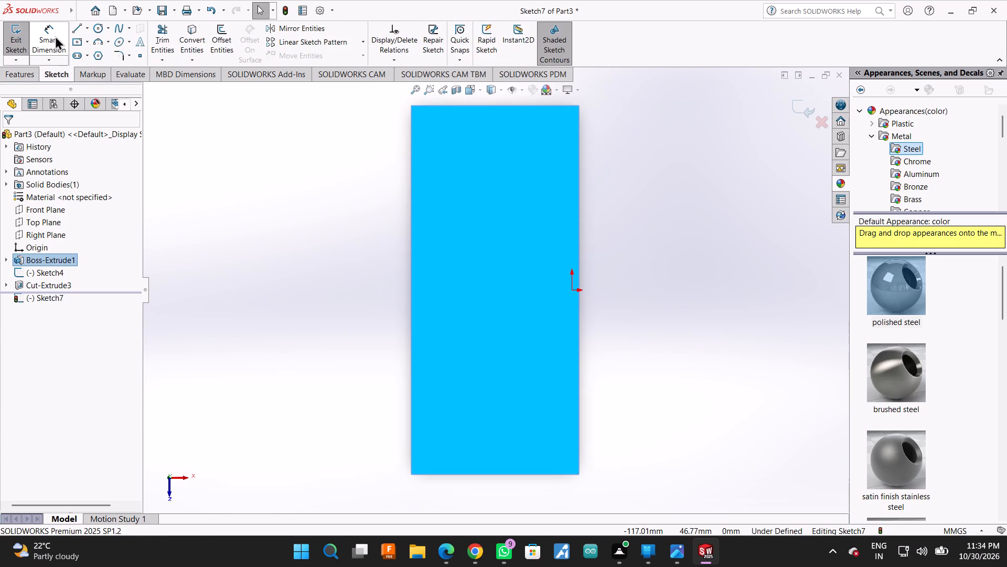
click(55, 37)
click(530, 476)
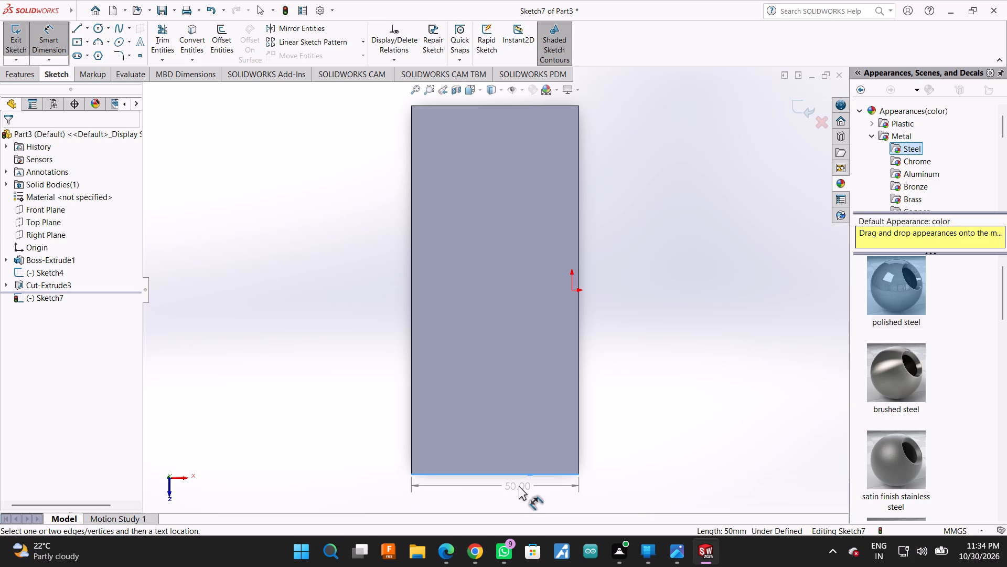
key(Escape)
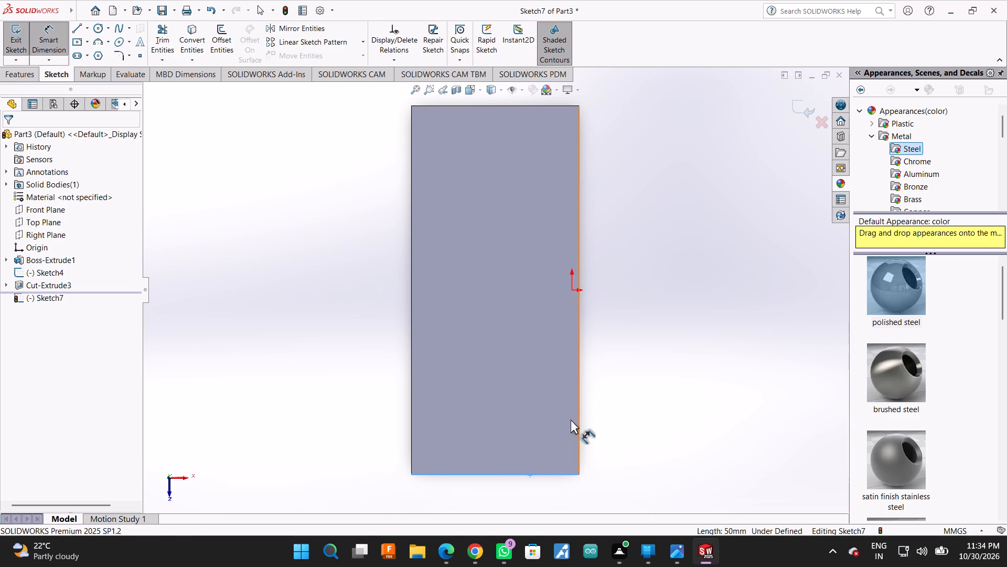
right_click(609, 362)
key(Escape)
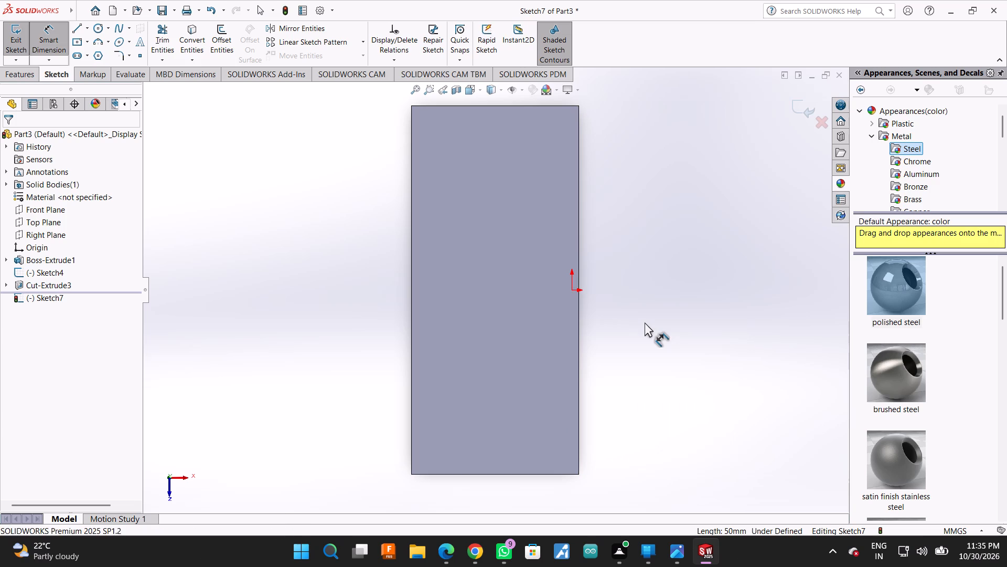
key(Escape)
key(Escape)
key(Escape)
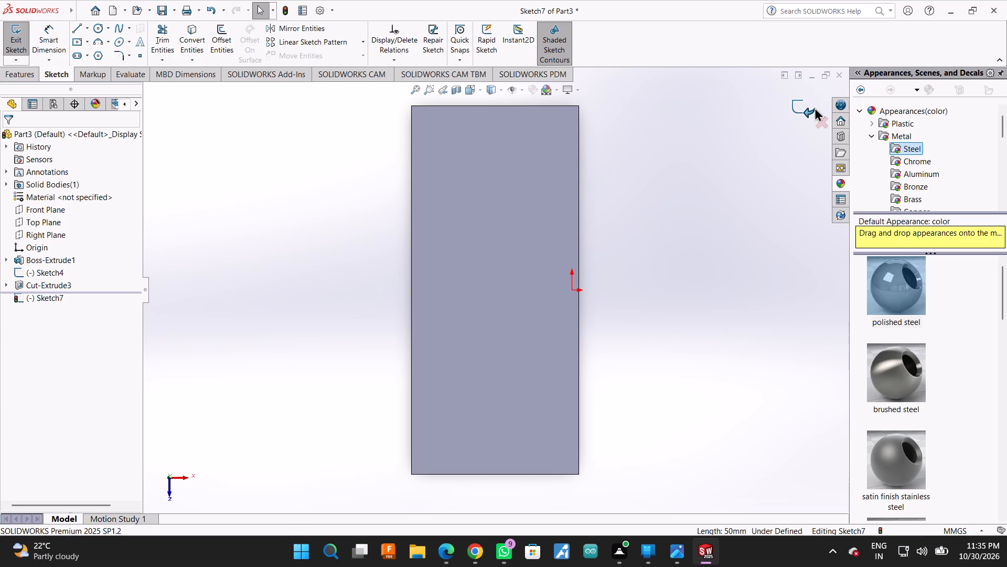
click(815, 107)
Sketch a closed rectangle about 14 mm wide with lines on the block's front face, with its base on the bottom edge.
right_click(723, 220)
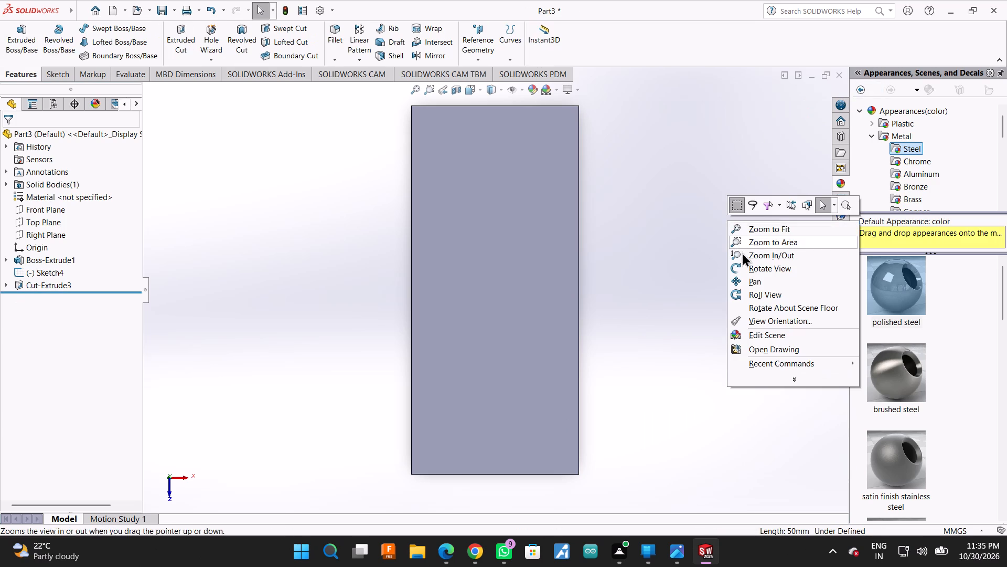
click(746, 266)
drag(717, 309, 719, 174)
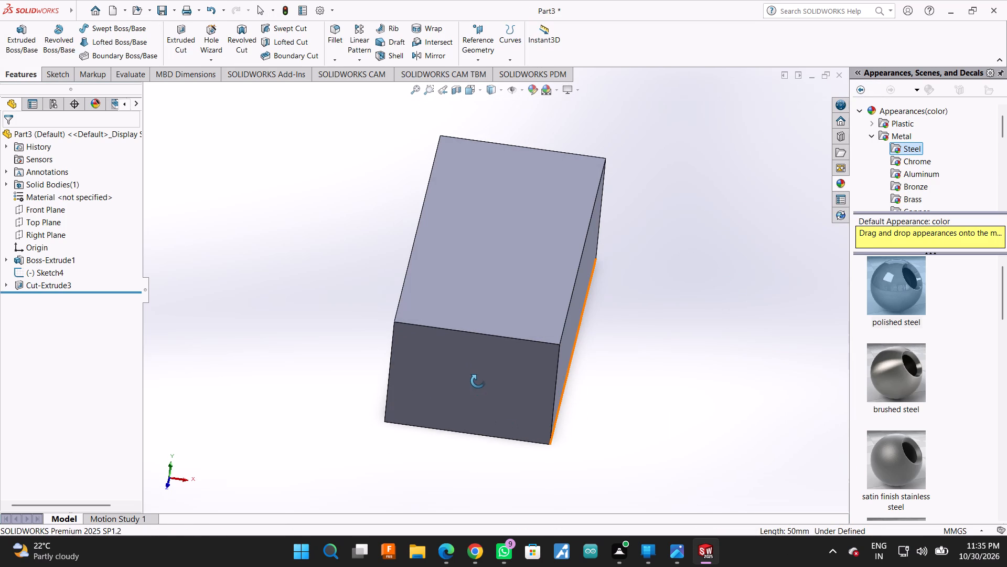
click(478, 381)
key(Escape)
key(Escape)
key(Escape)
key(Escape)
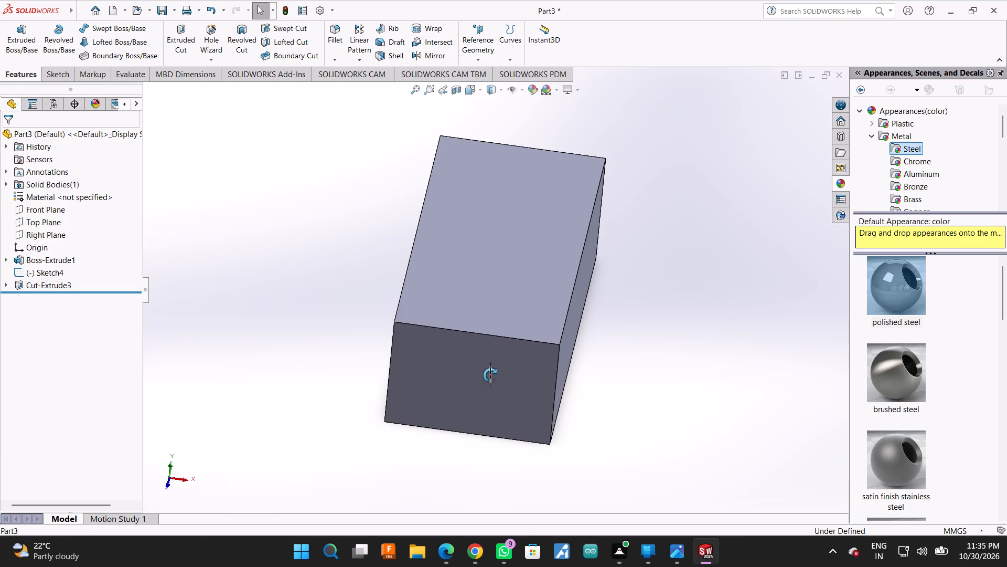
key(Escape)
key(Escape)
click(492, 361)
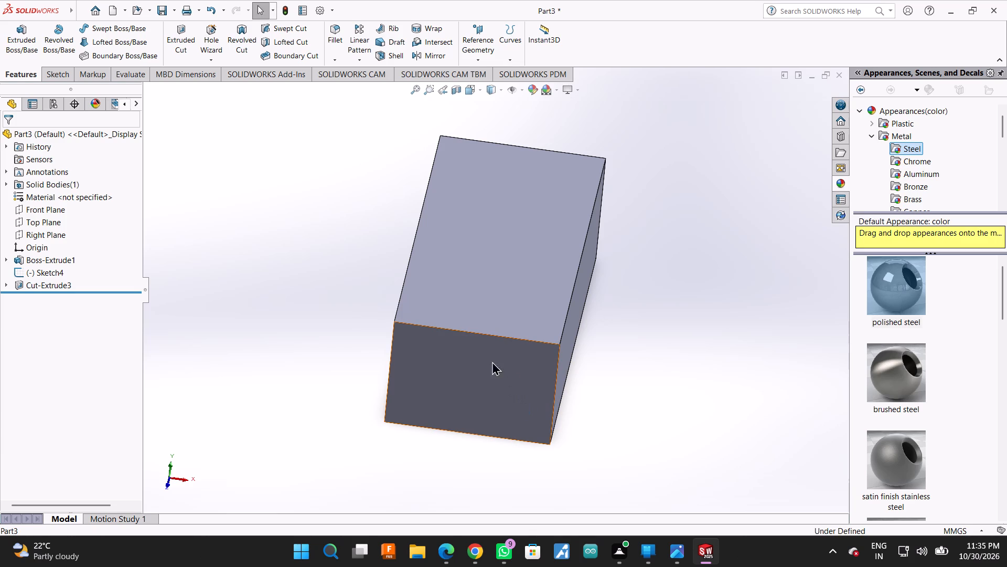
click(538, 333)
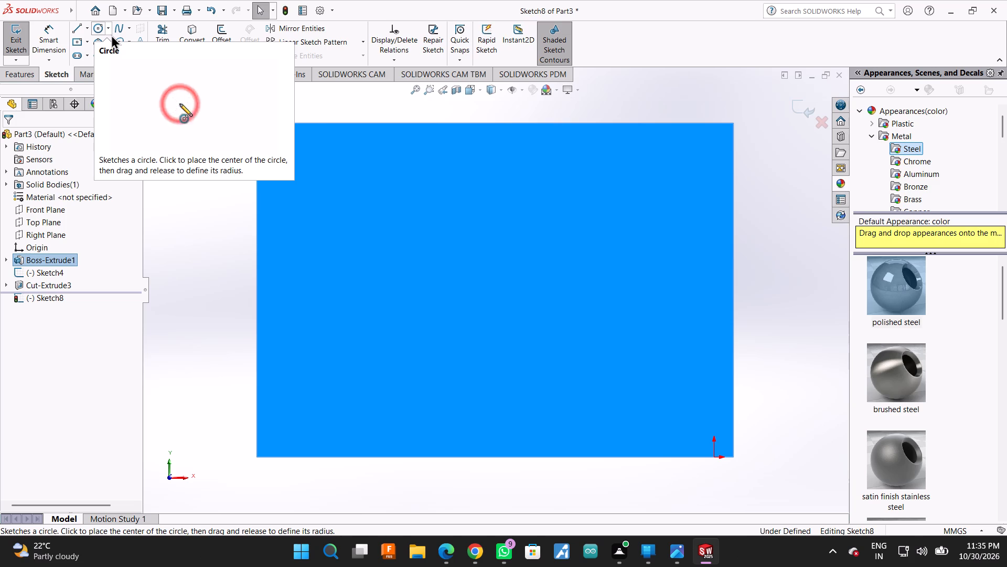
click(71, 30)
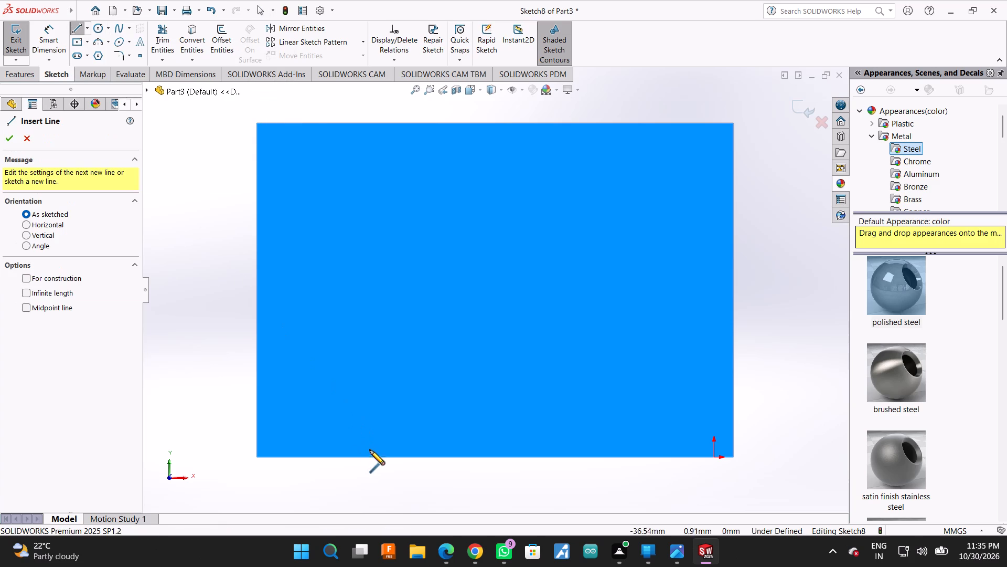
click(371, 457)
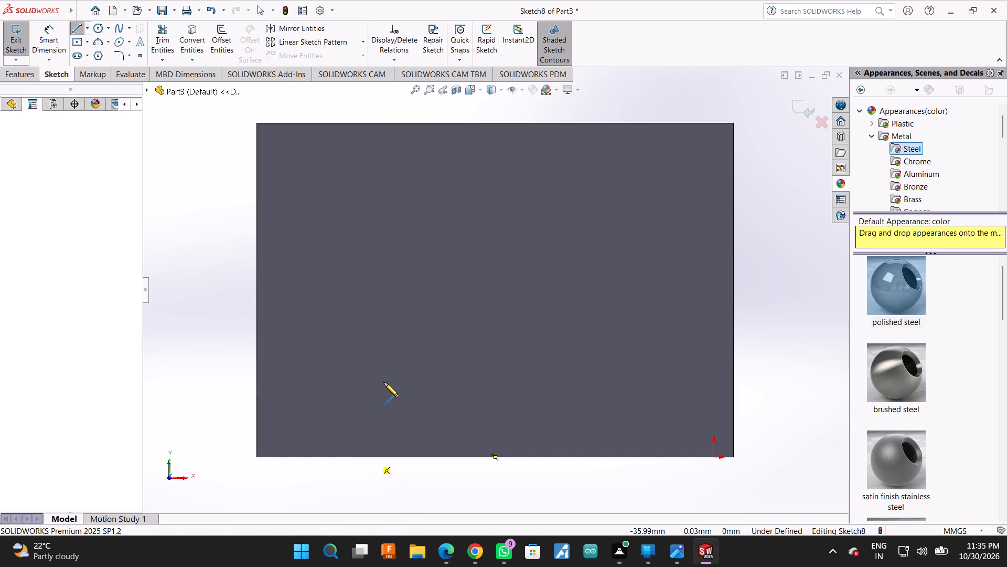
click(373, 342)
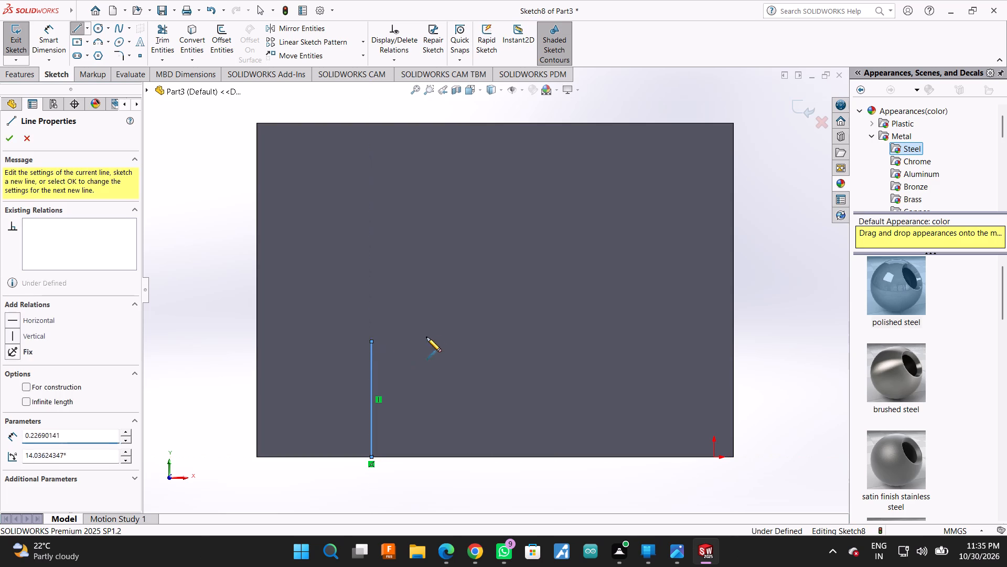
click(508, 343)
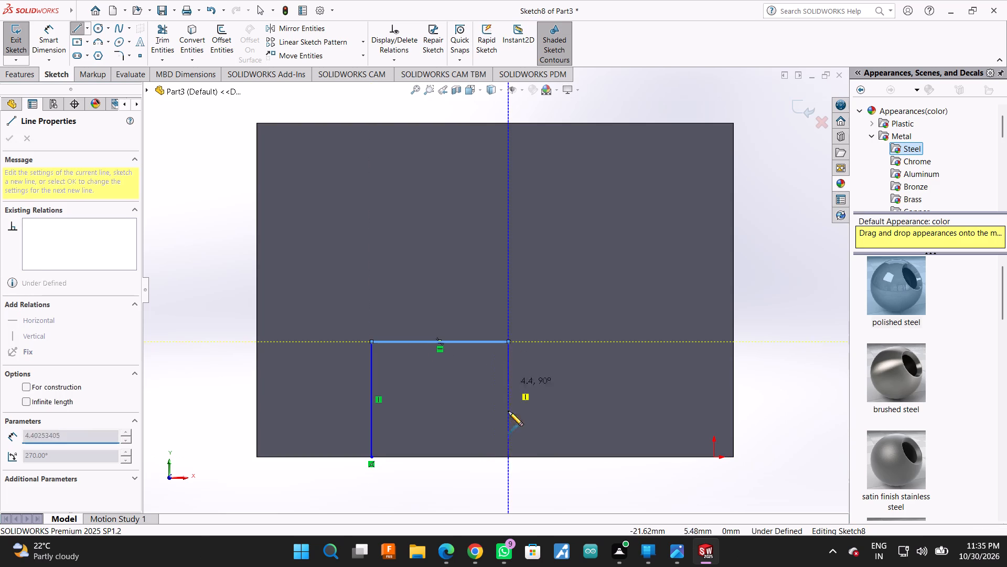
click(506, 458)
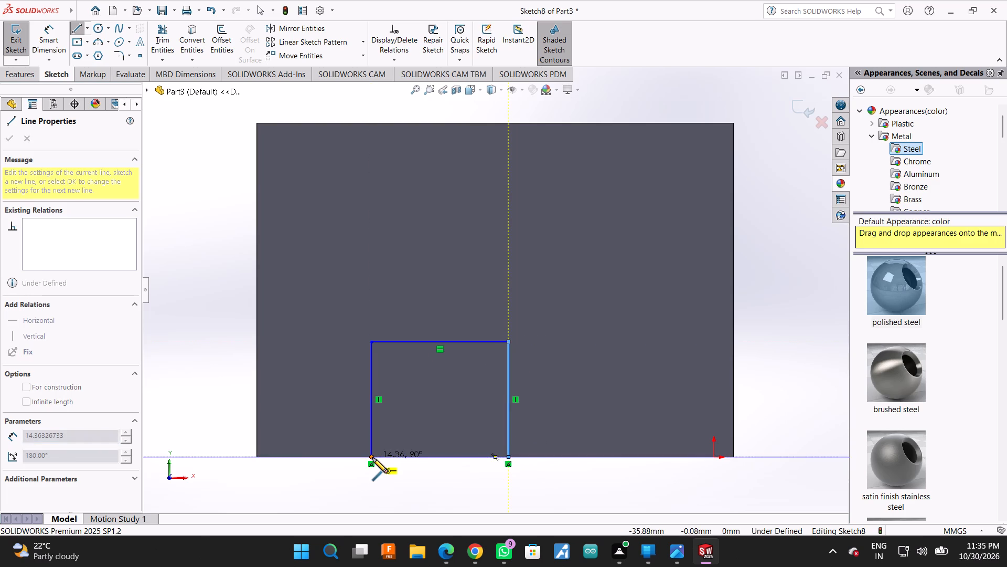
click(372, 458)
Dimension the rectangle's lower-left corner 20 mm from the front face's lower-left corner.
click(50, 27)
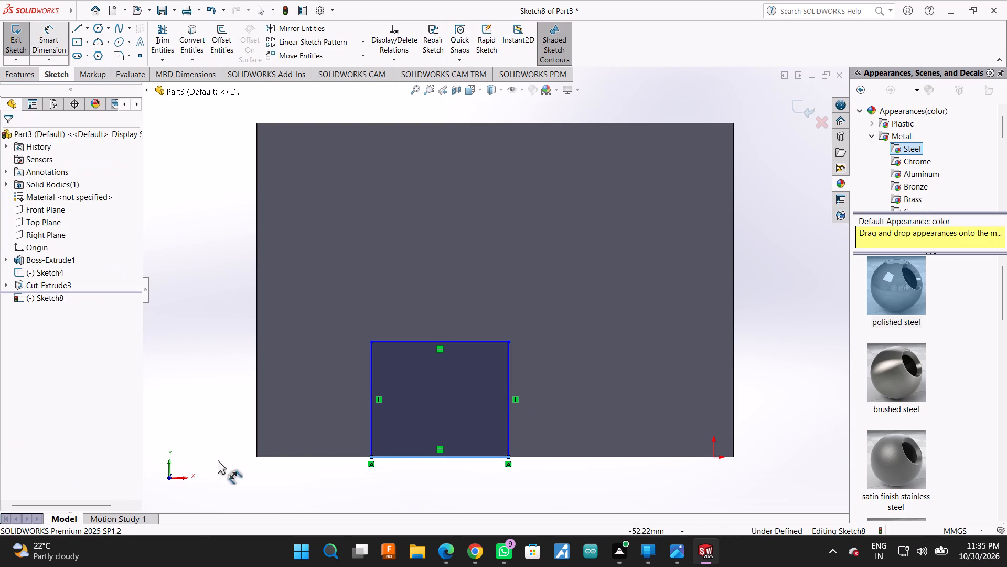
click(256, 458)
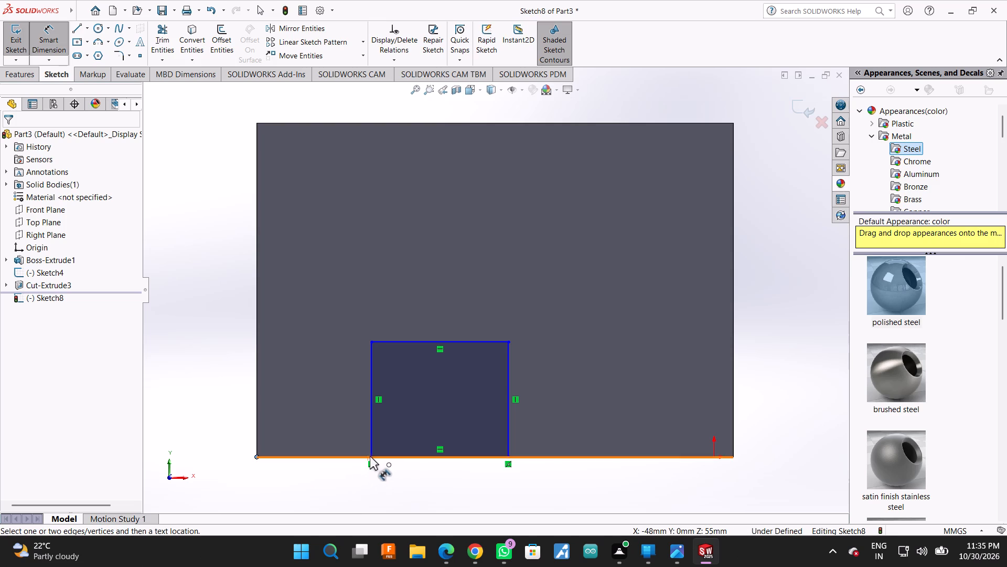
click(371, 455)
click(327, 294)
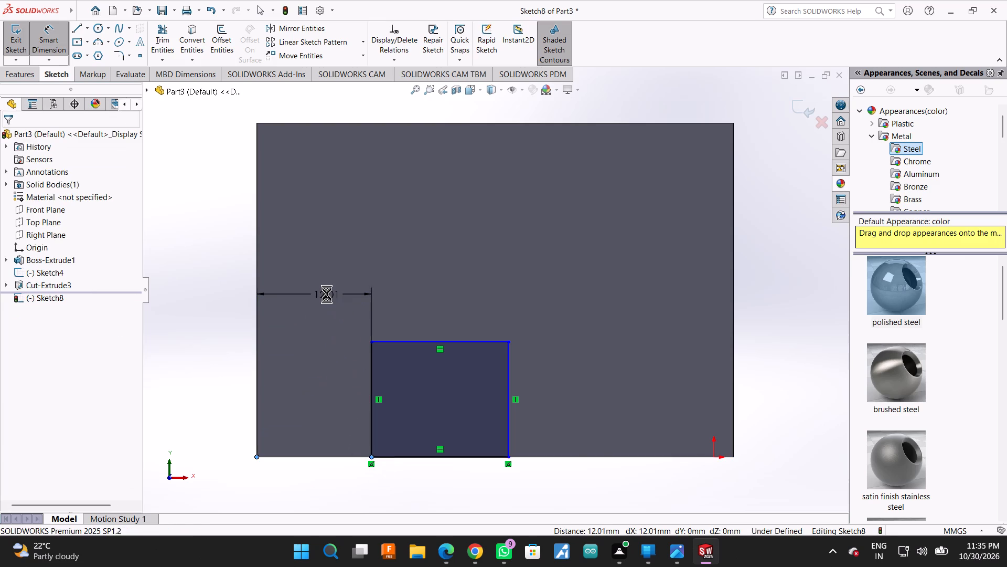
text(20)
key(Return)
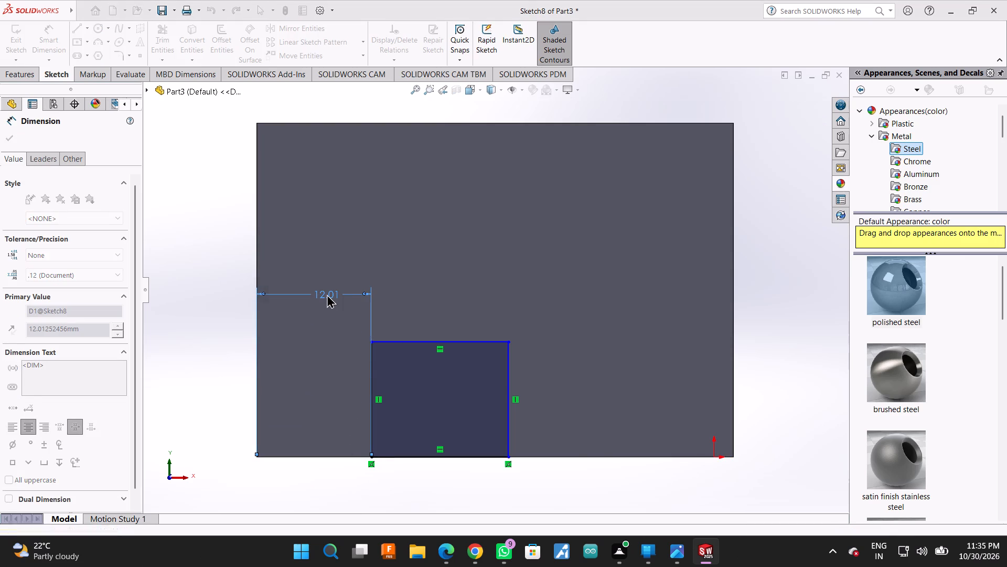
Dimension the notch rectangle on the front face to 20 mm wide and 10 mm high.
click(469, 340)
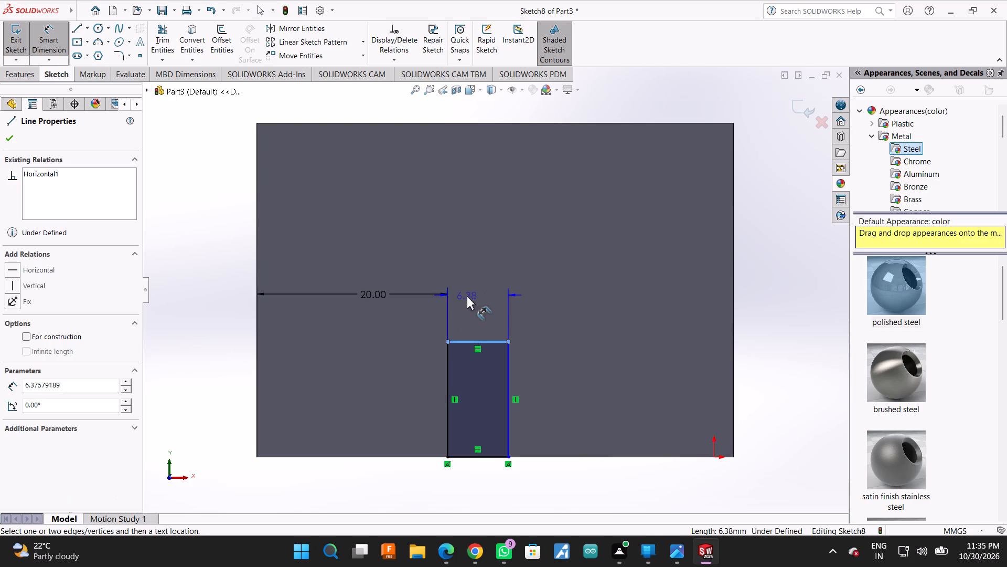
click(467, 296)
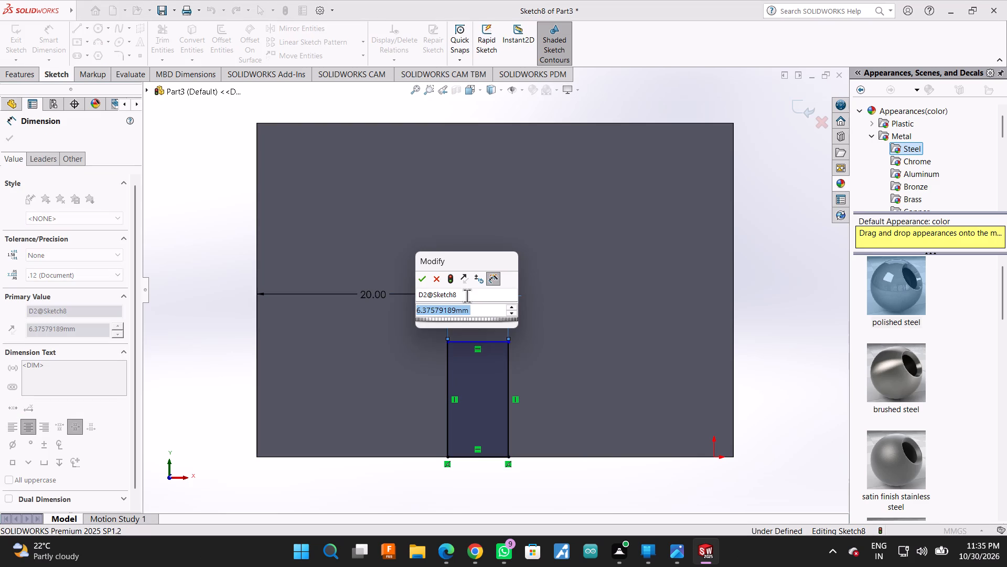
text(20)
key(Return)
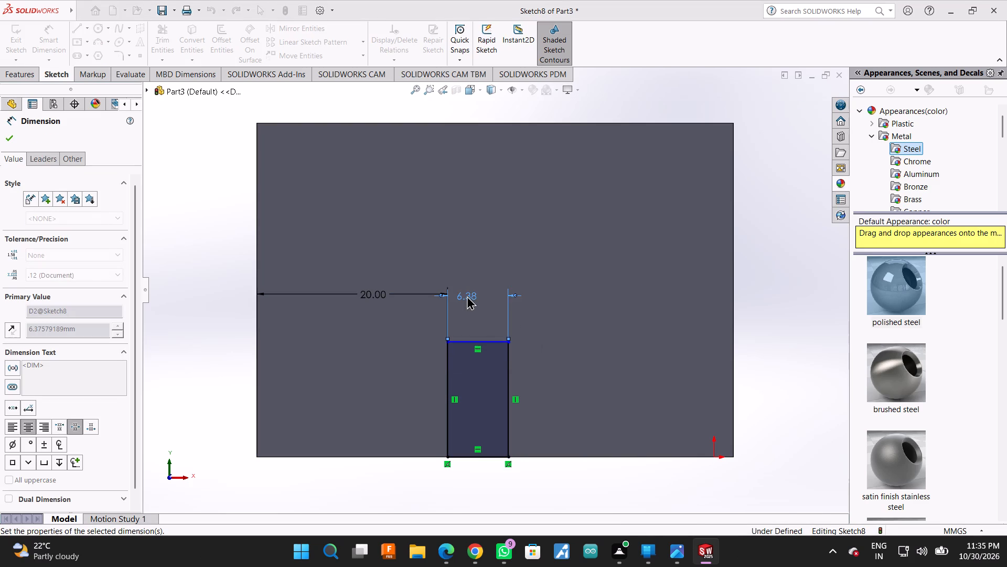
click(447, 416)
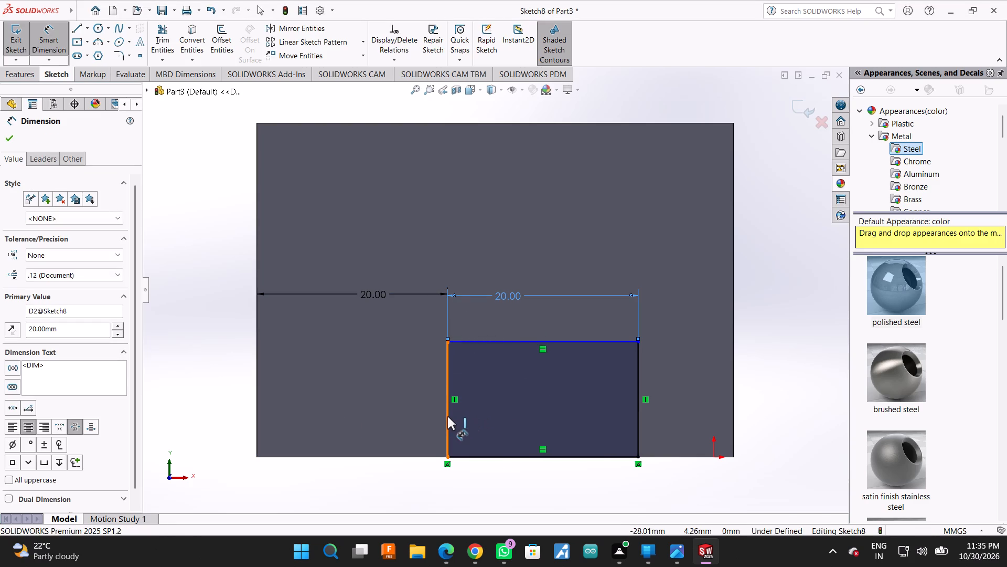
click(215, 390)
text(10)
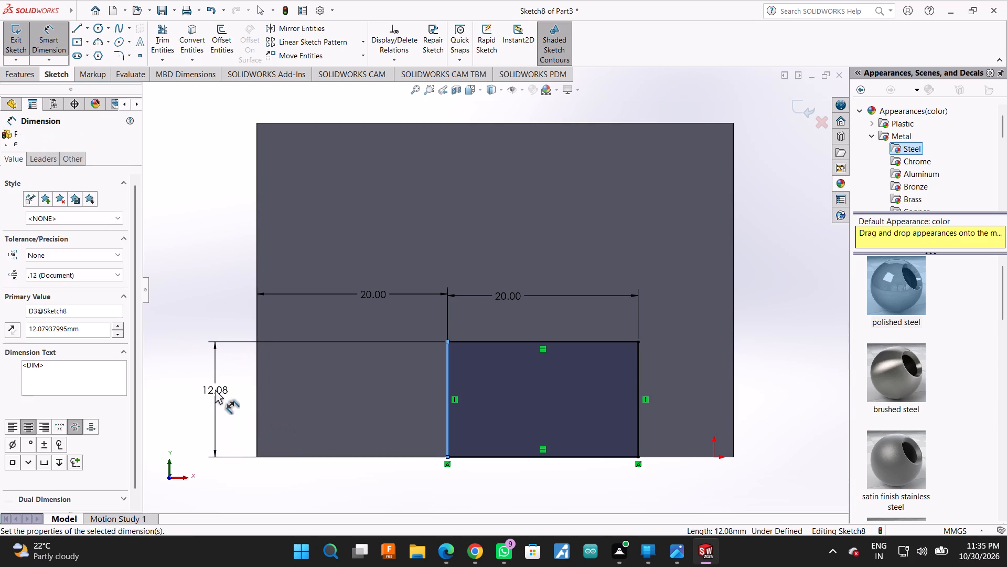
key(Return)
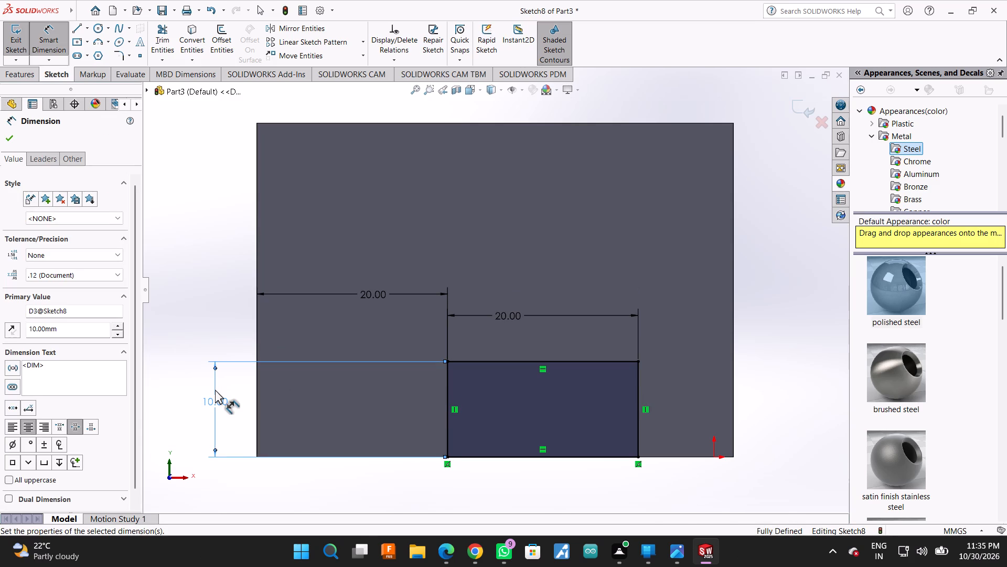
click(9, 141)
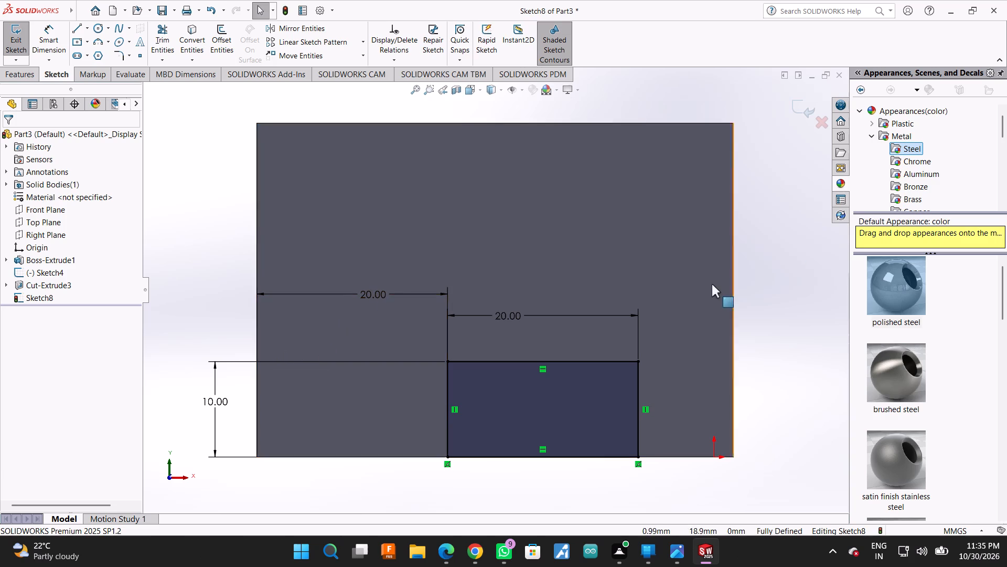
Cut the notch rectangle through the block with an Extruded Cut to a blind depth of 110 mm.
scroll(711, 285, up, 2)
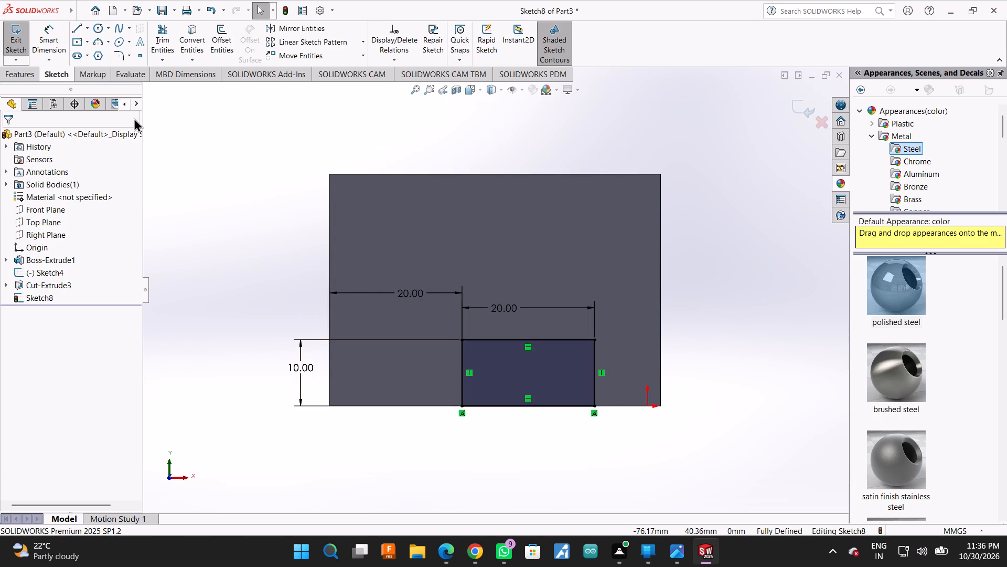
click(4, 73)
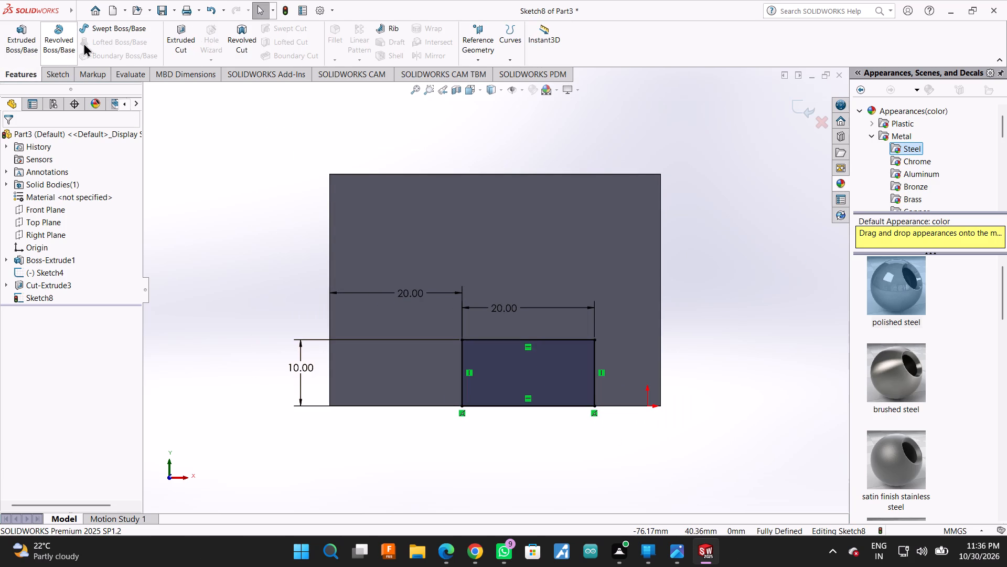
click(190, 29)
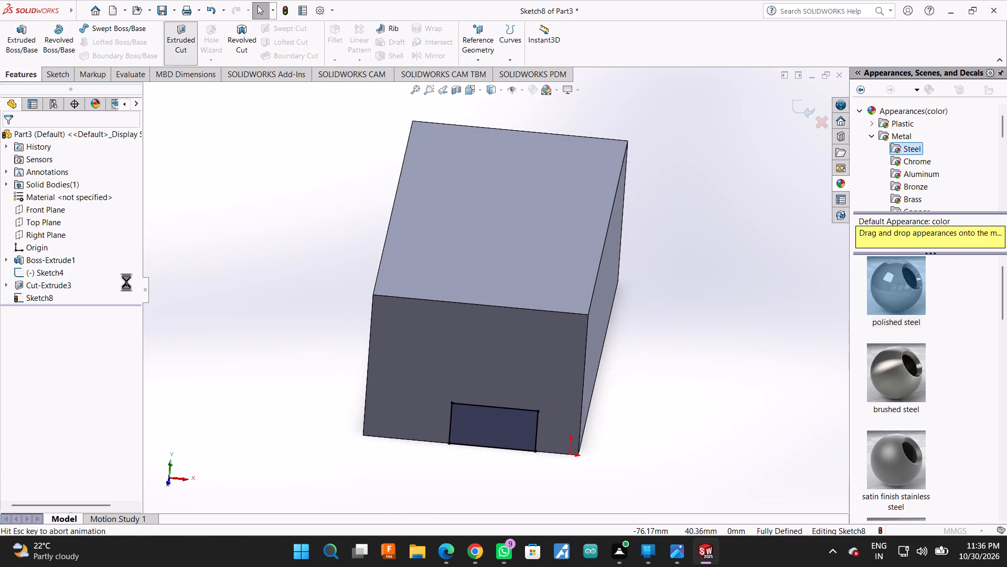
text(110)
key(Return)
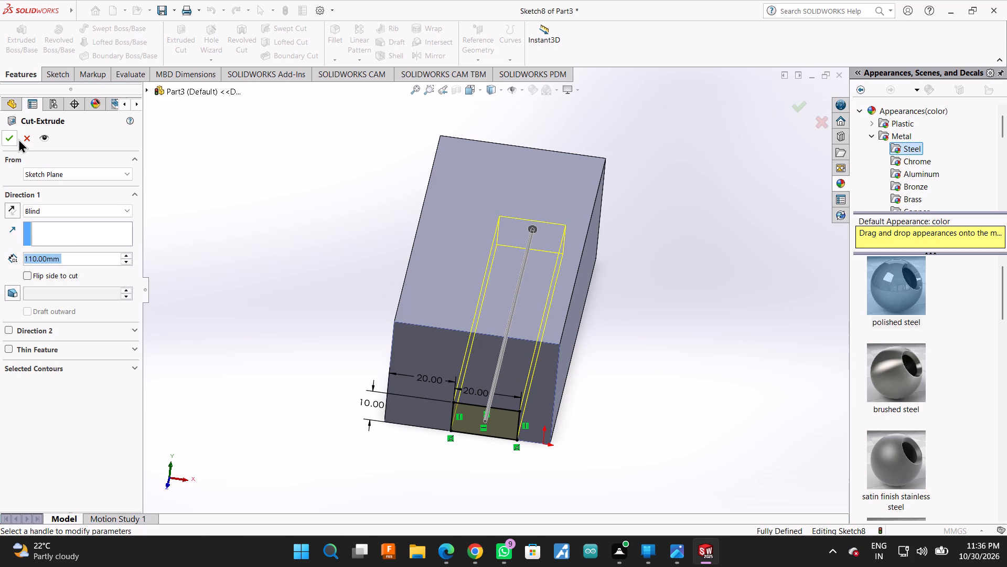
click(14, 137)
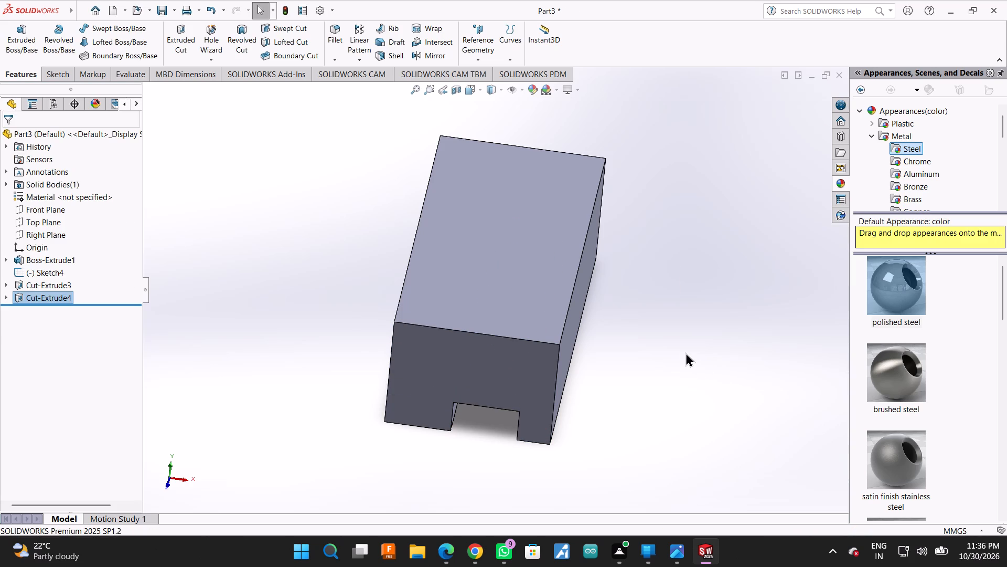
Sketch a closed rectangle about 7 mm wide with lines on the block's top face, running the full length of its right-hand long edge.
right_click(685, 352)
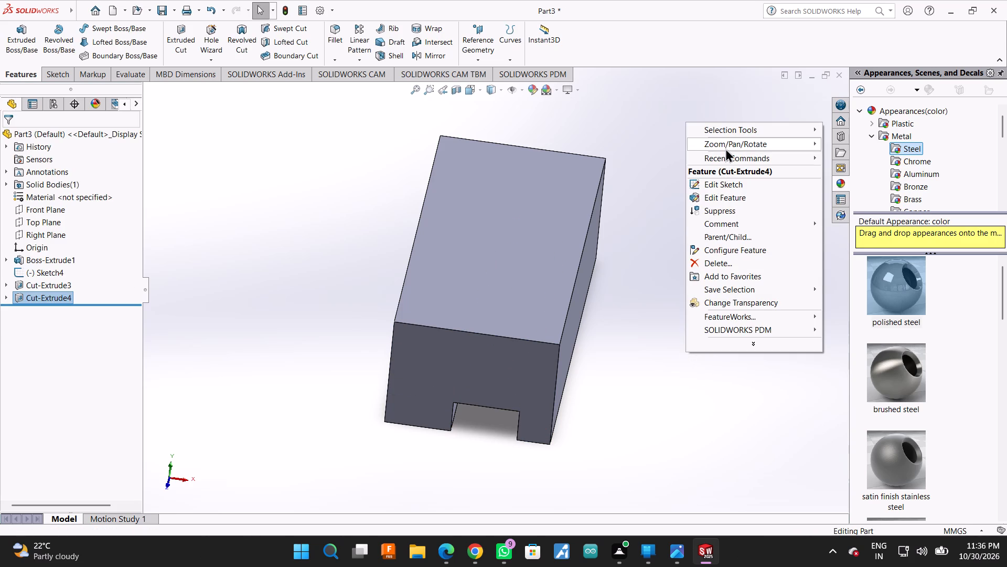
click(725, 148)
click(833, 196)
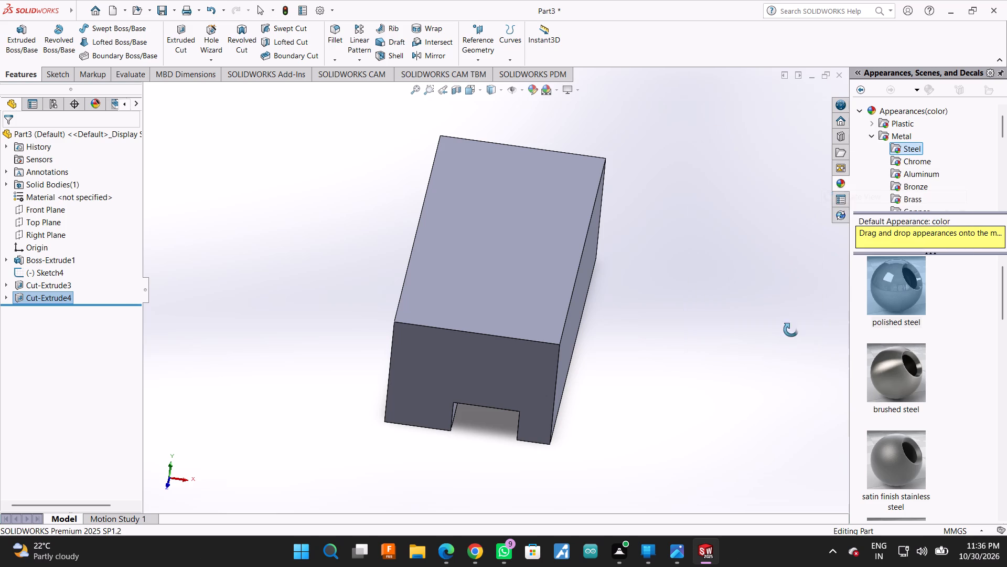
drag(779, 355, 745, 301)
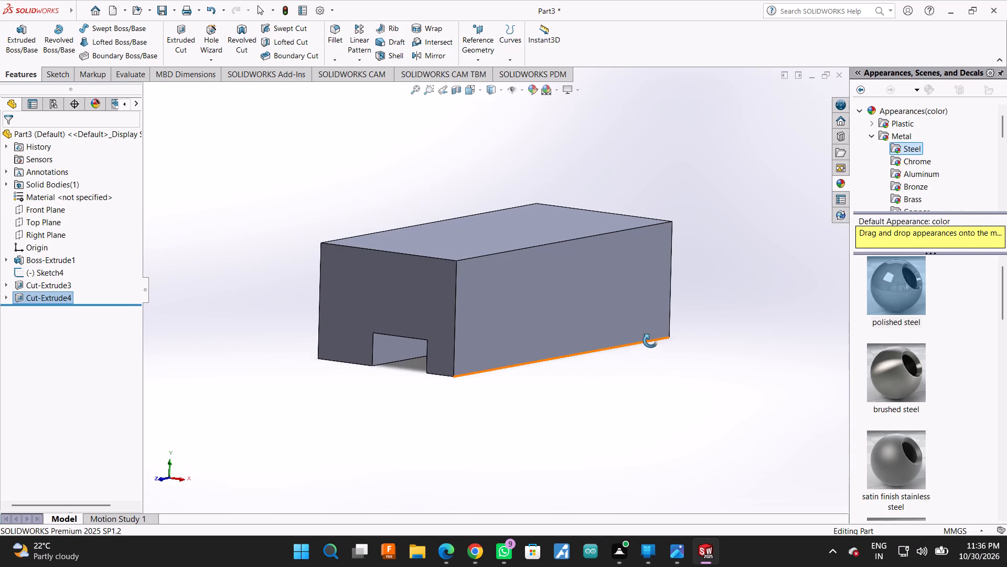
drag(723, 338, 720, 405)
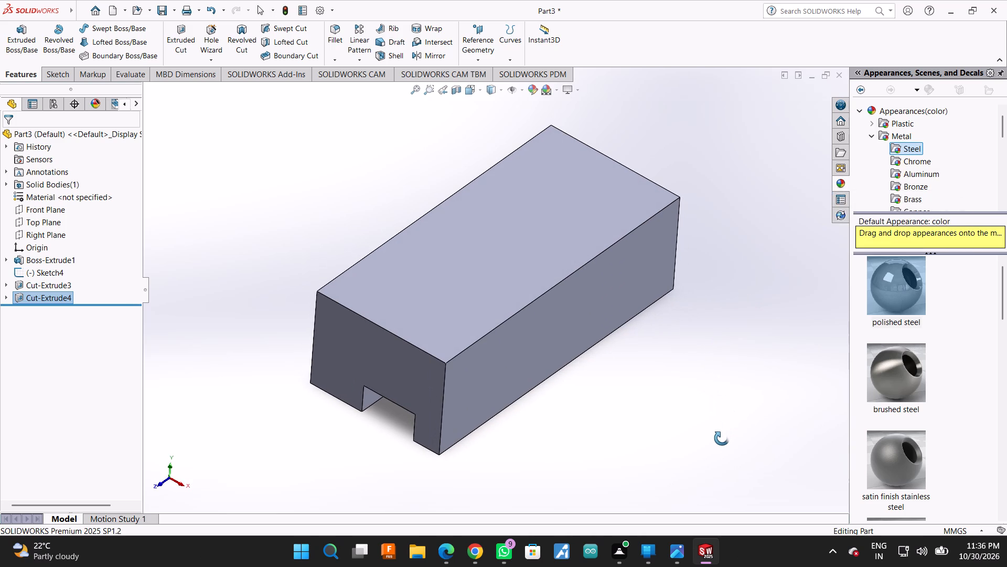
key(Escape)
click(546, 274)
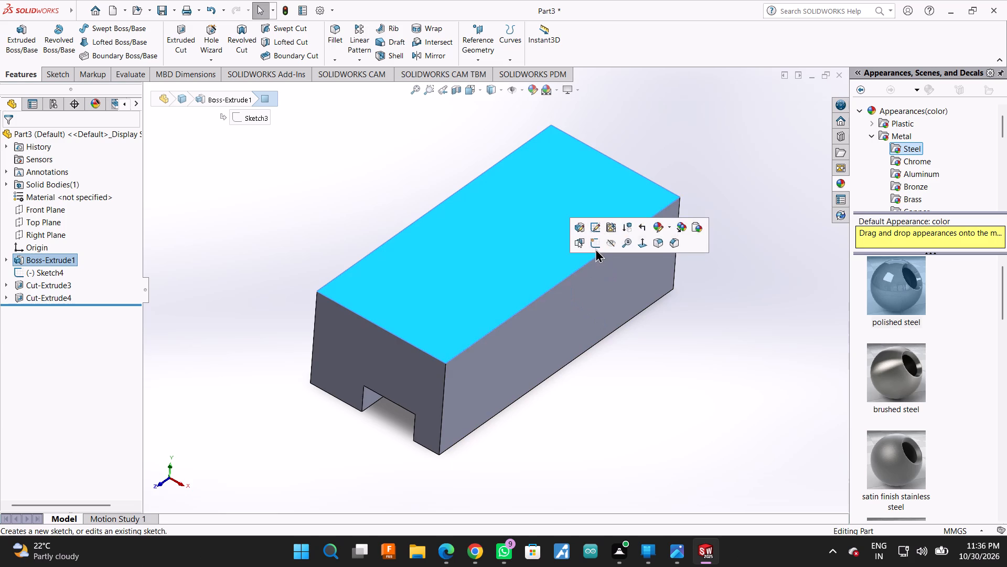
click(594, 247)
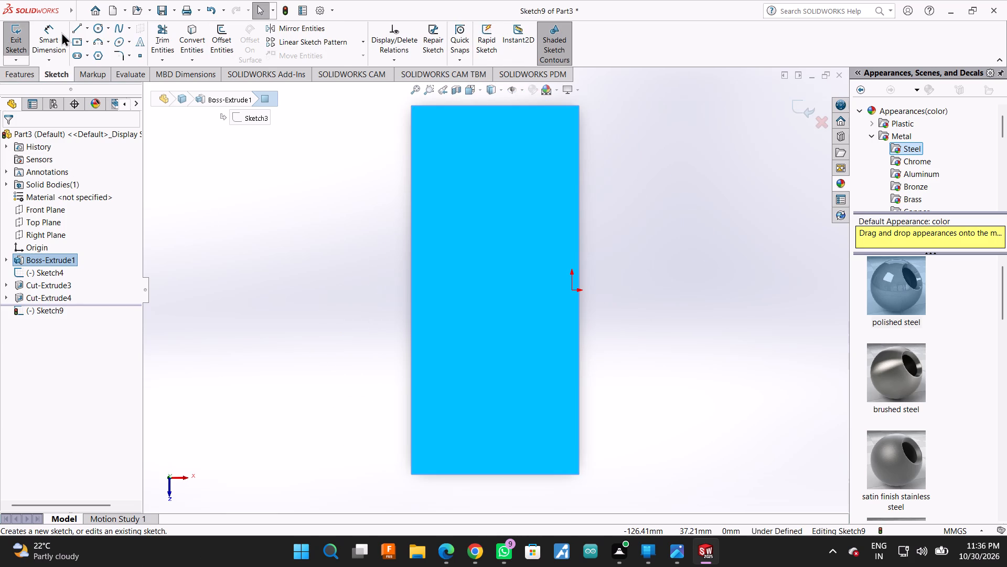
click(71, 28)
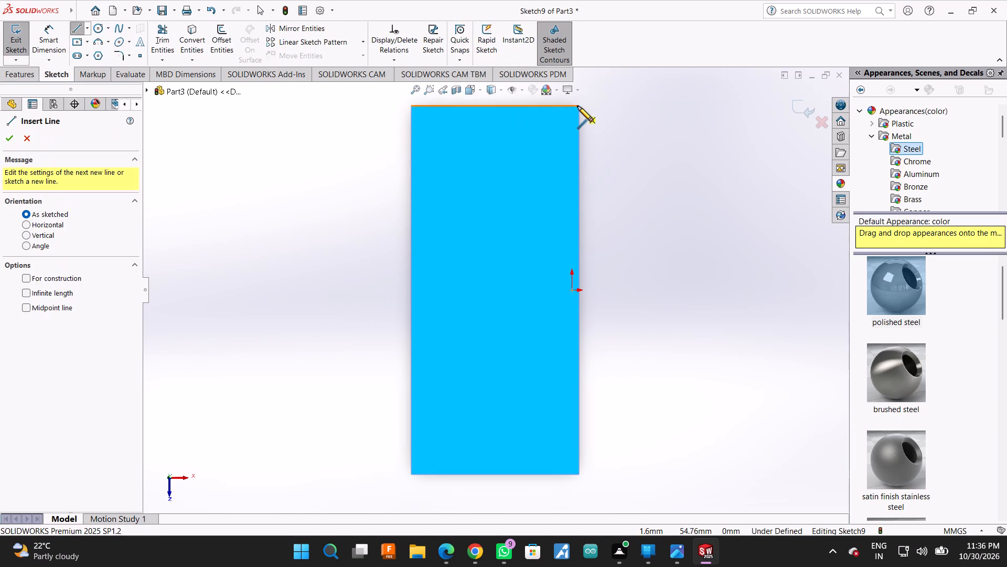
click(579, 106)
click(555, 109)
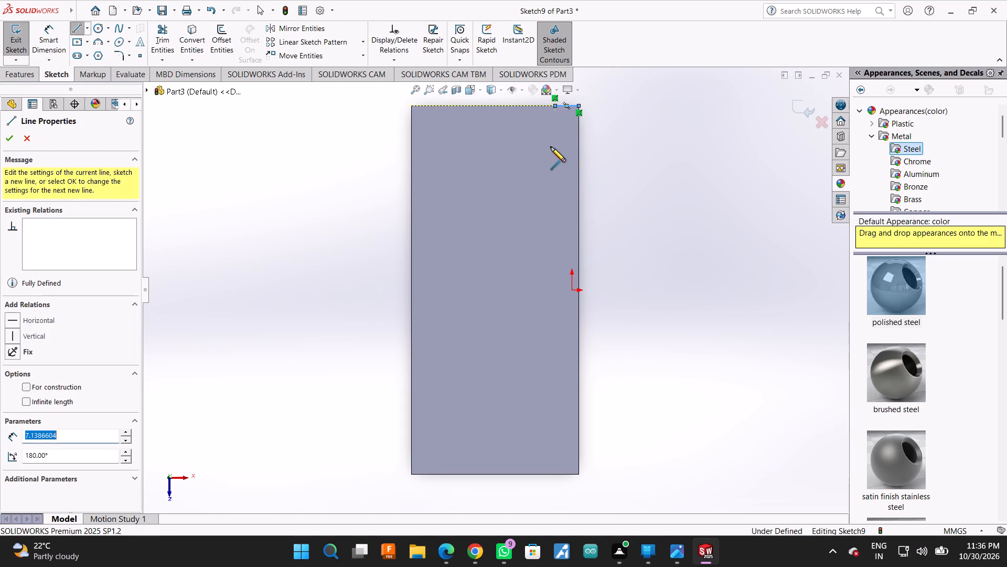
scroll(534, 226, up, 4)
scroll(529, 342, down, 3)
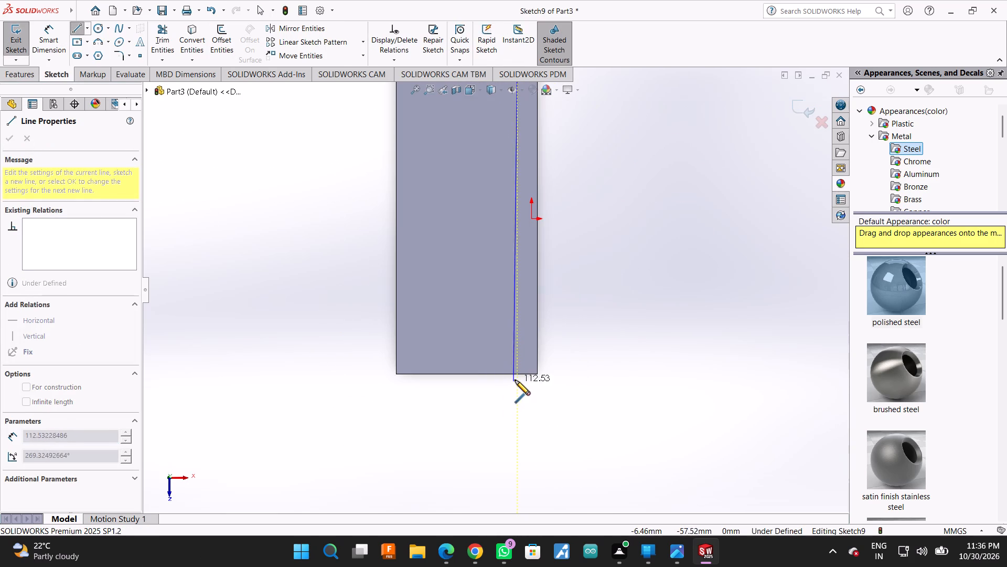
click(516, 373)
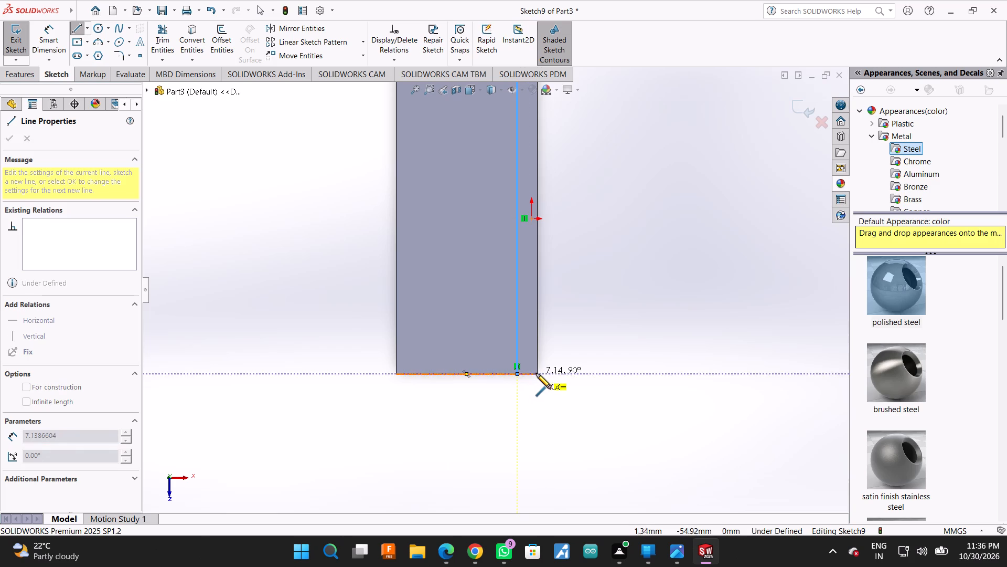
click(537, 373)
scroll(537, 373, up, 3)
scroll(540, 190, down, 2)
scroll(491, 146, down, 3)
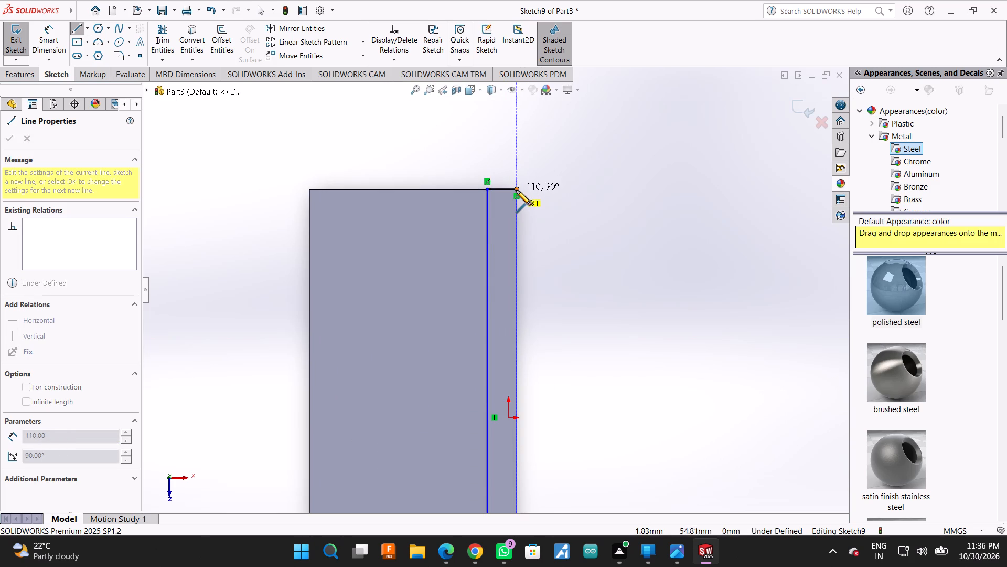
click(516, 190)
scroll(501, 273, up, 2)
click(10, 146)
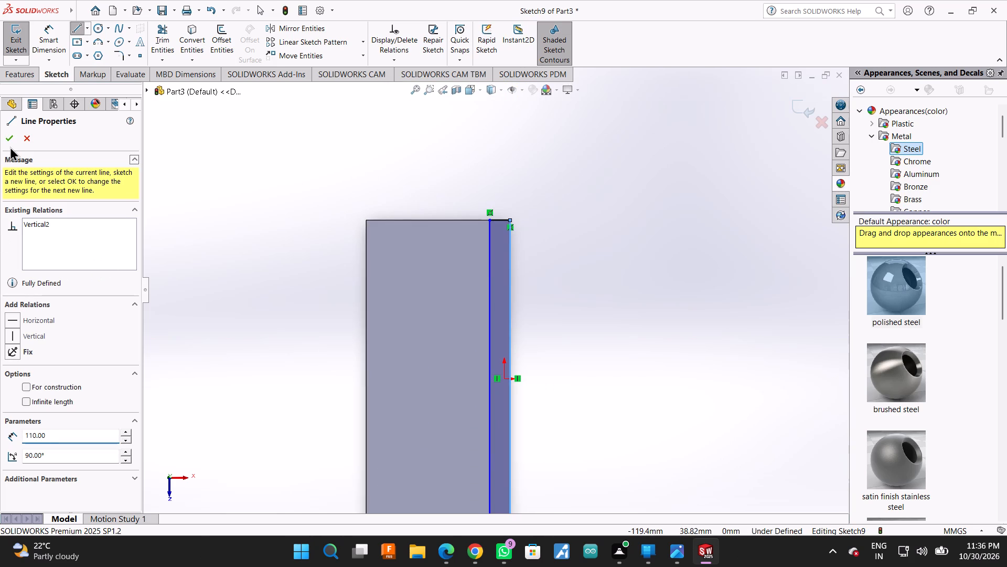
click(8, 143)
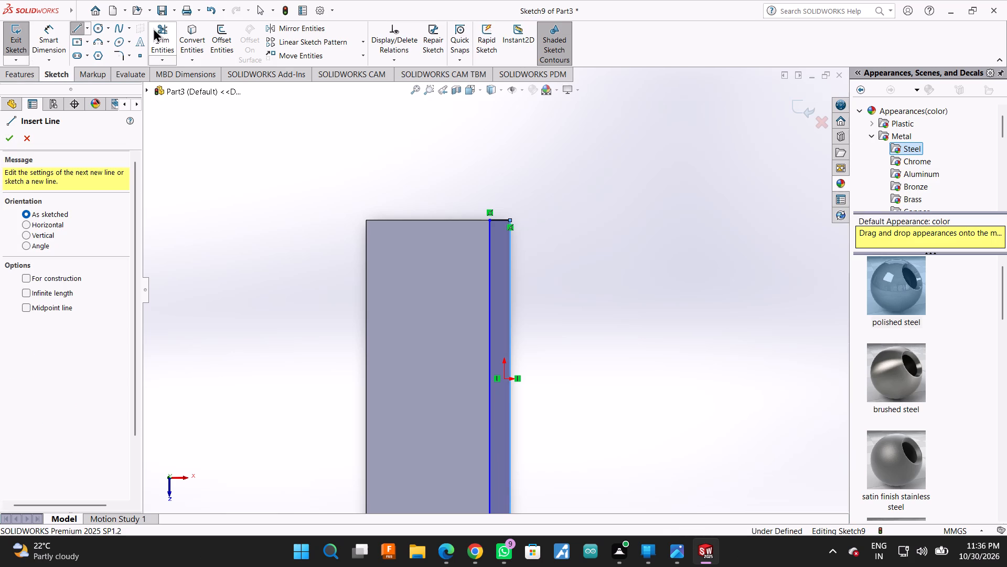
Dimension the width of the strip rectangle on the top face to 12 mm.
click(56, 25)
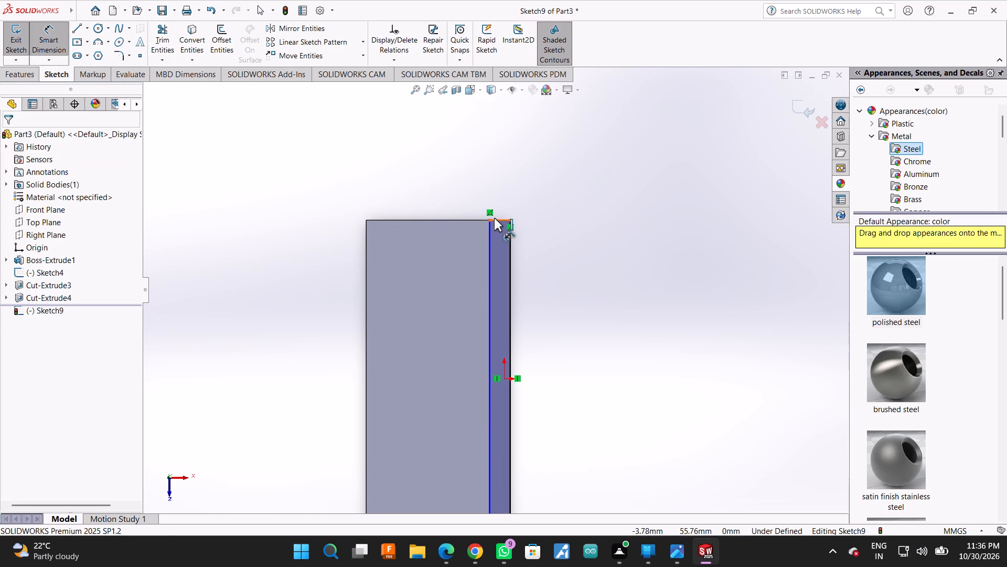
click(495, 218)
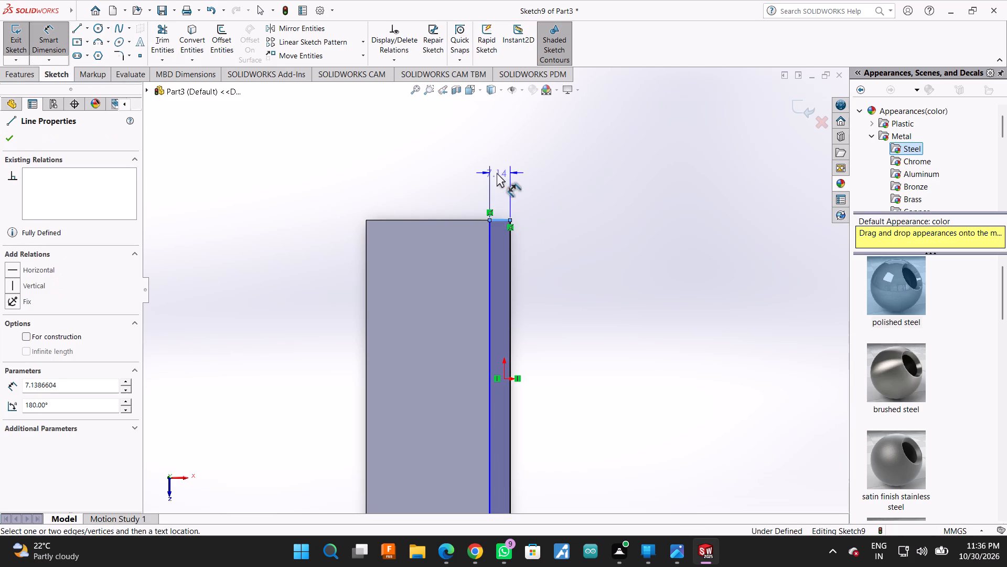
click(497, 173)
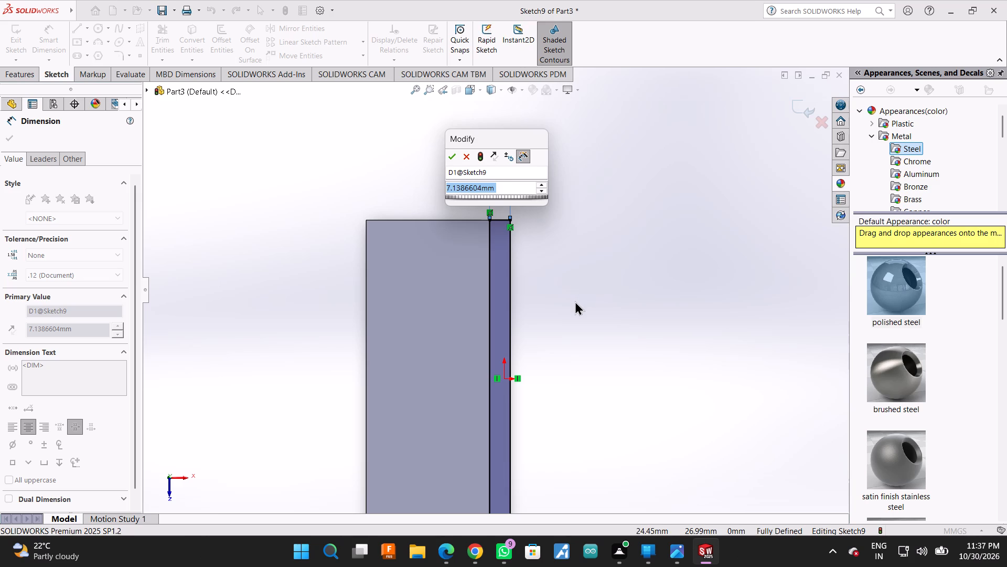
text(12)
key(Return)
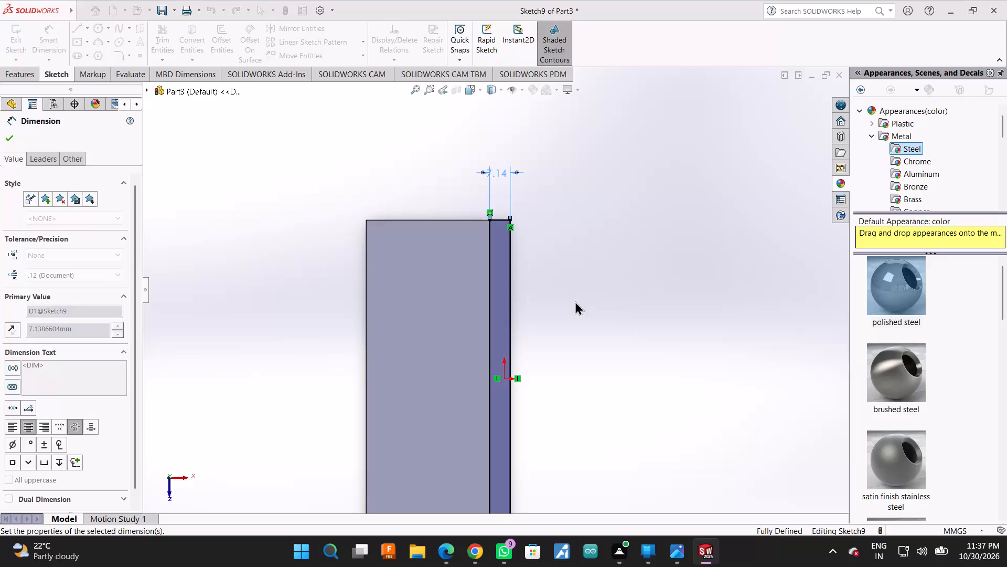
scroll(595, 265, up, 3)
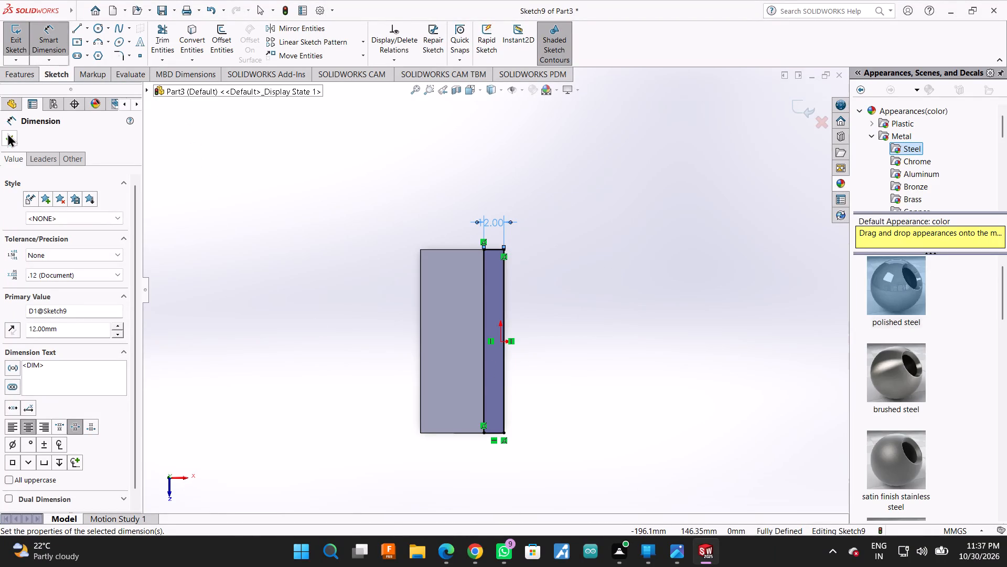
click(7, 134)
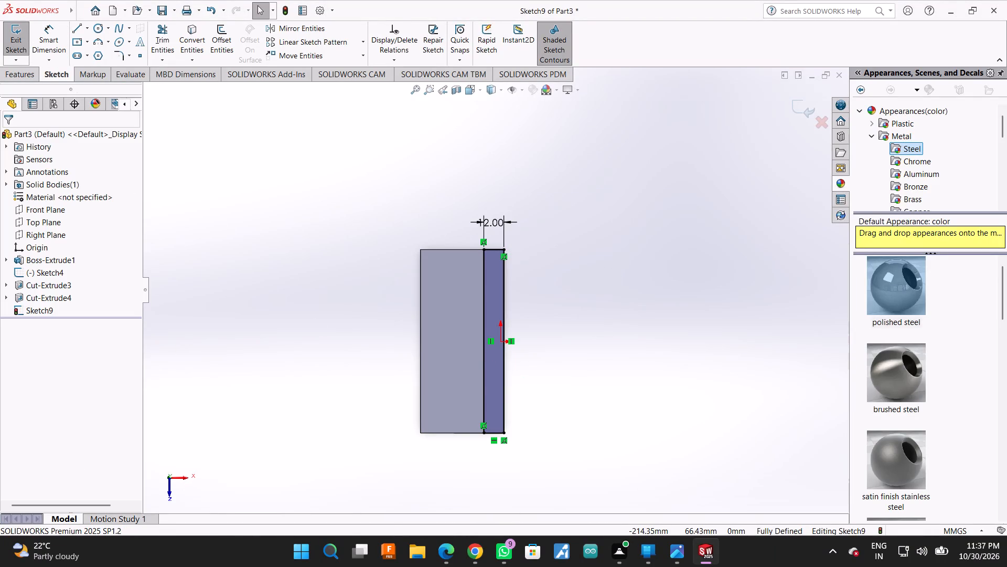
Extrude the strip rectangle upward as a boss with a Blind end condition and a depth of 15 mm.
click(7, 78)
click(13, 35)
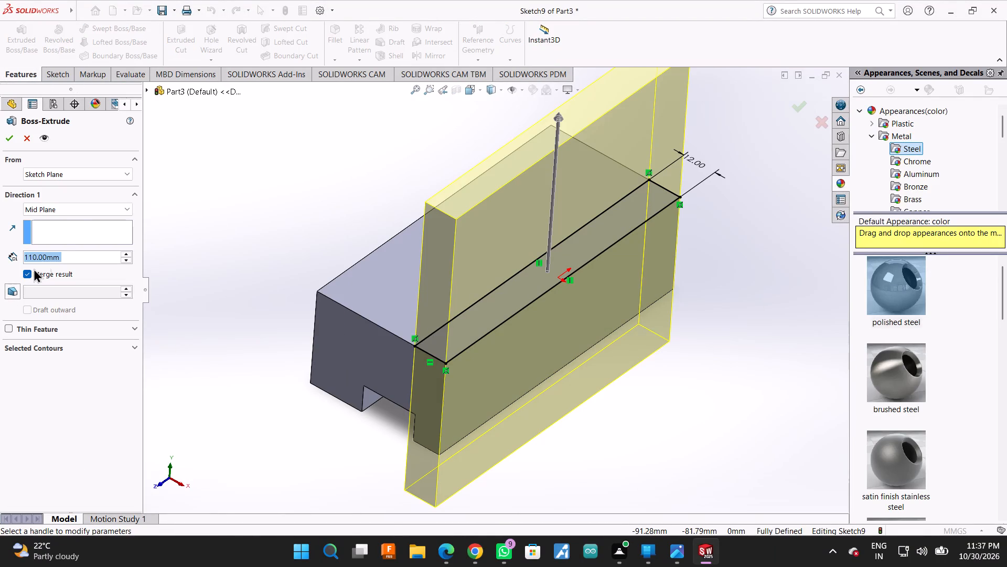
click(100, 212)
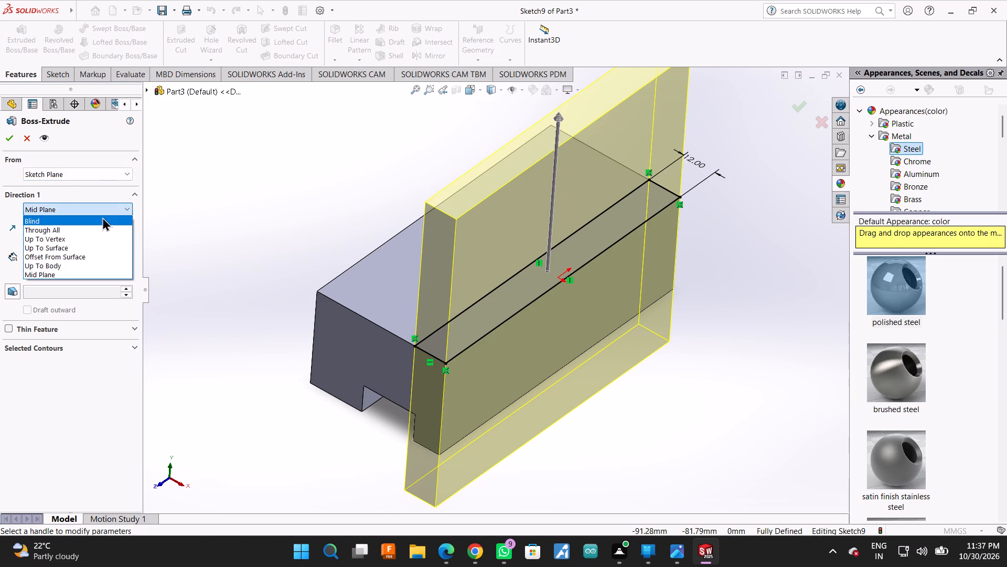
click(101, 218)
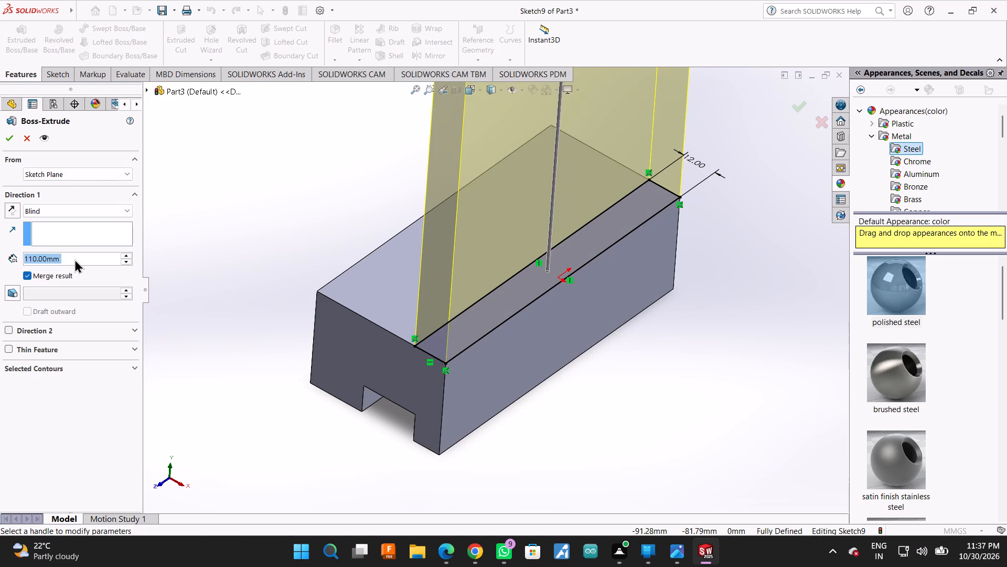
text(15)
key(Return)
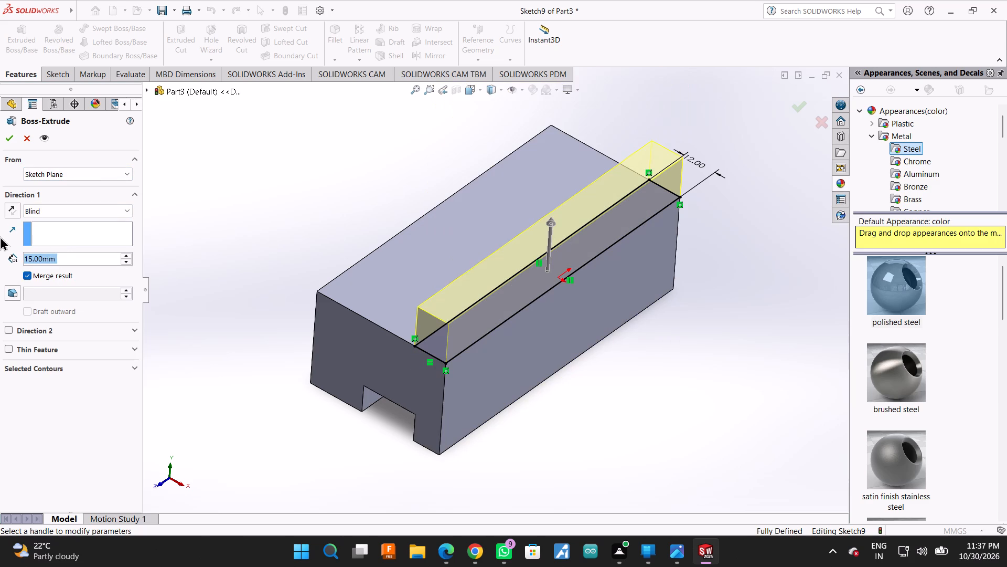
click(4, 142)
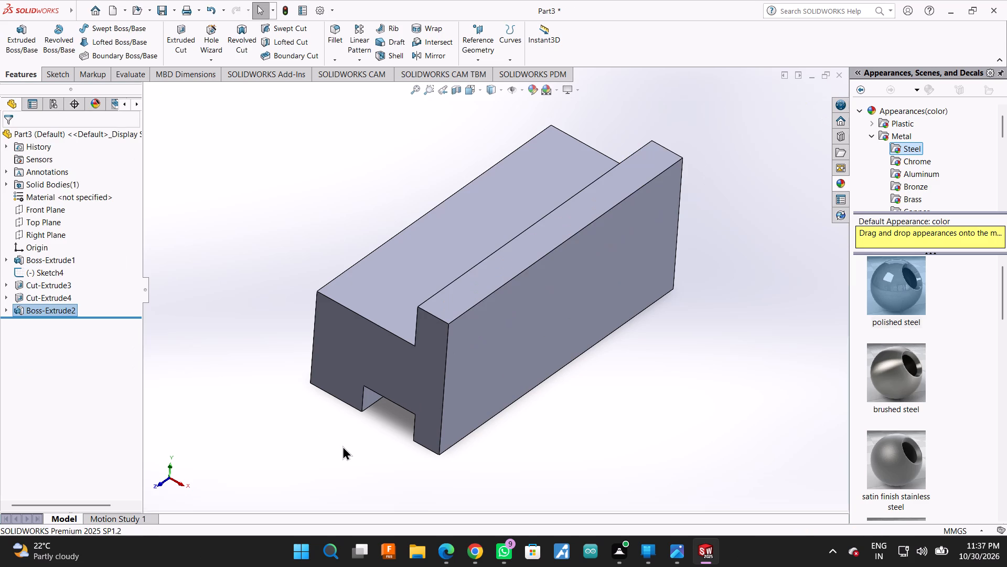
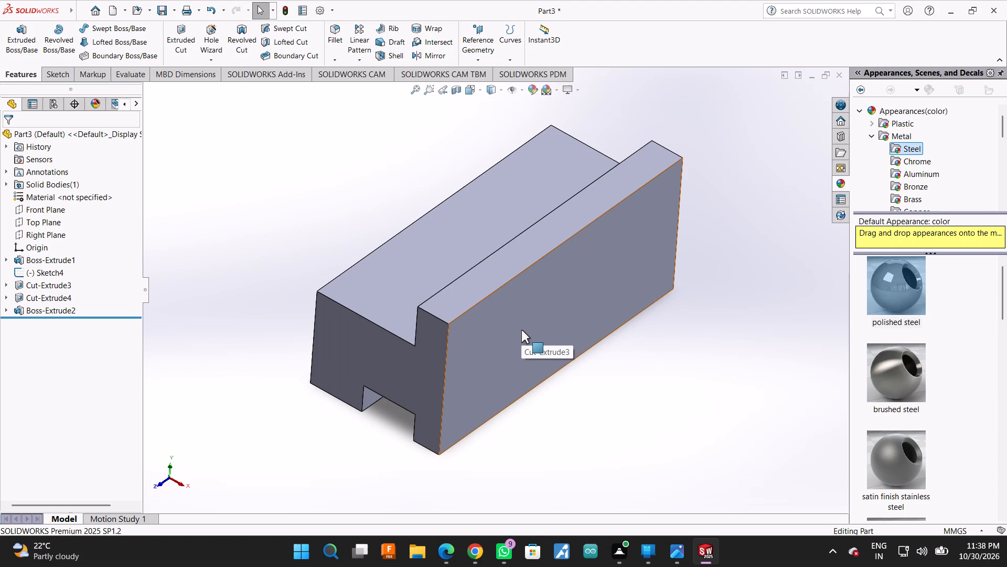
Start a sketch on the large outer side face that includes the raised rib's long side.
click(521, 330)
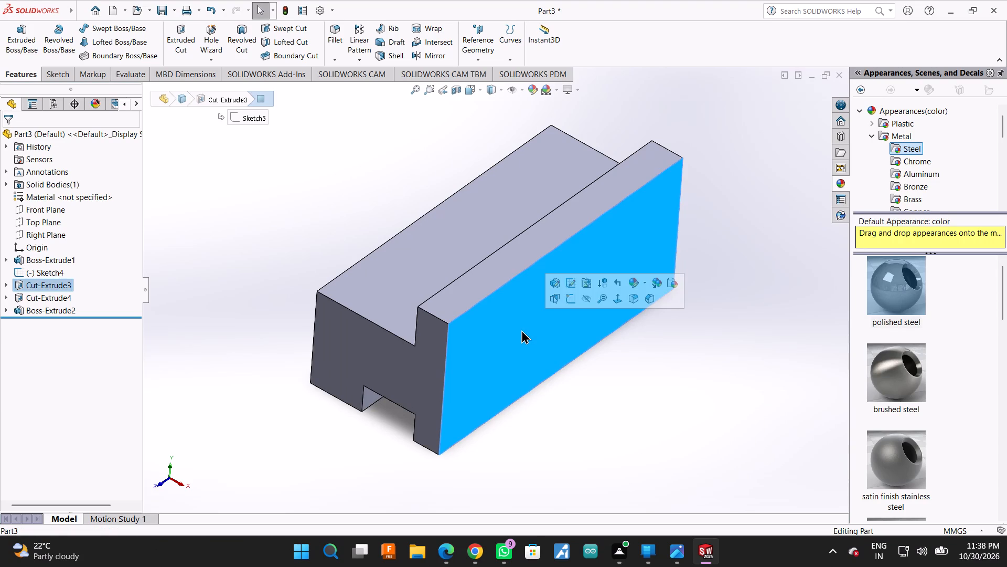
click(572, 300)
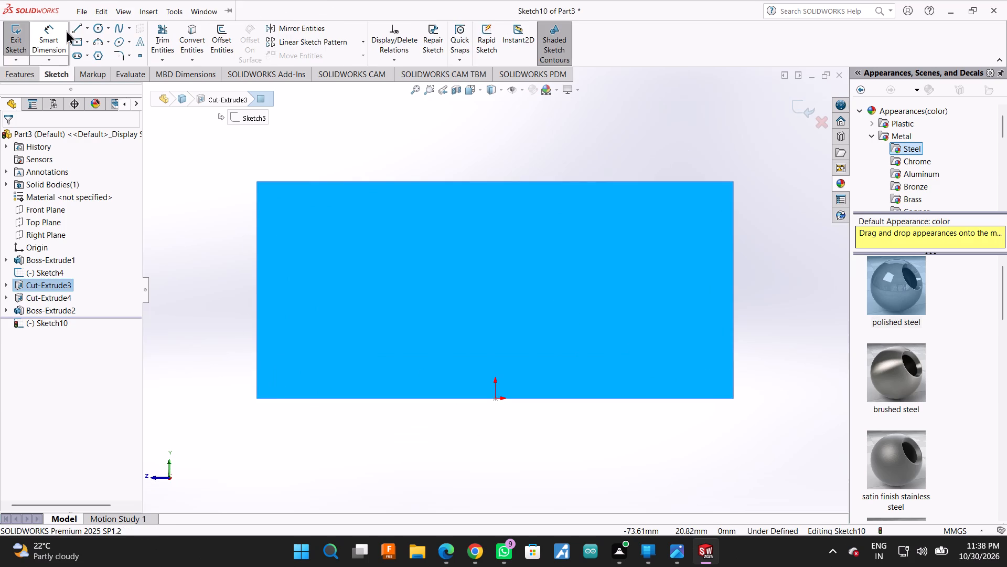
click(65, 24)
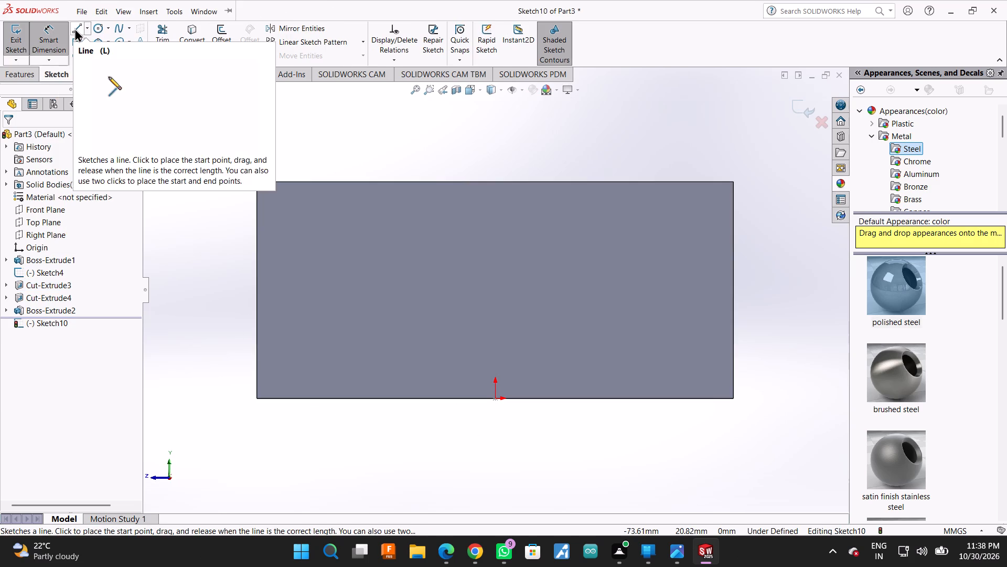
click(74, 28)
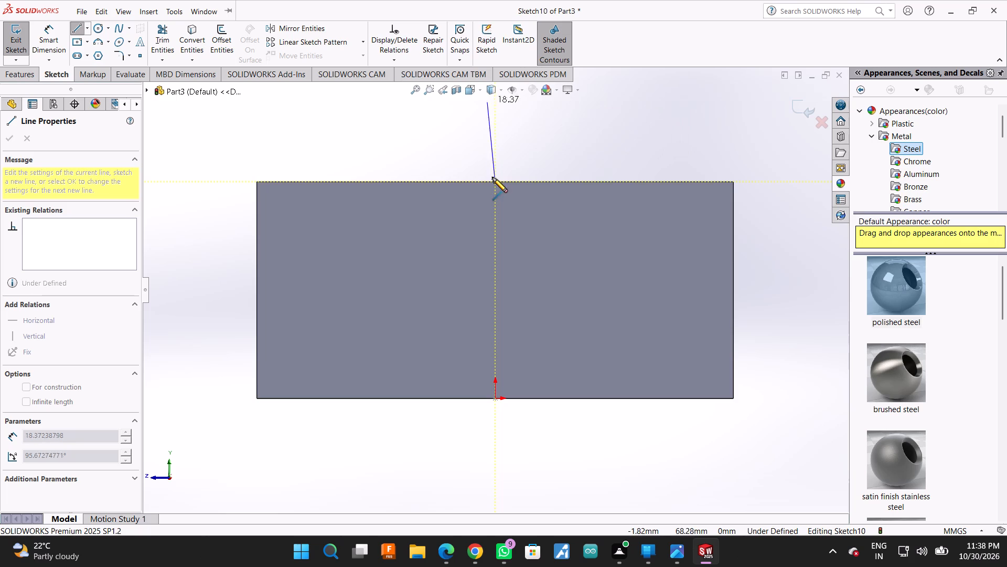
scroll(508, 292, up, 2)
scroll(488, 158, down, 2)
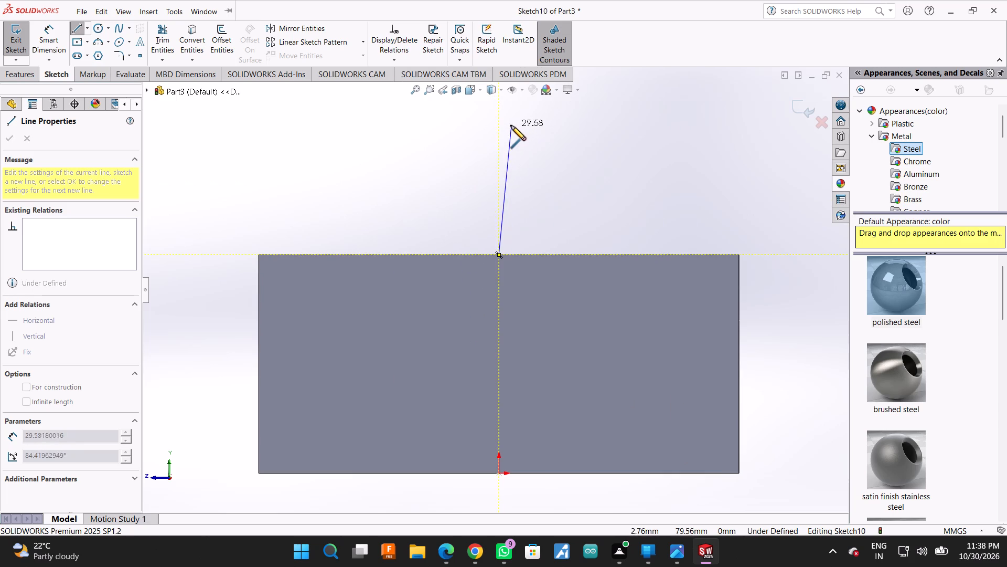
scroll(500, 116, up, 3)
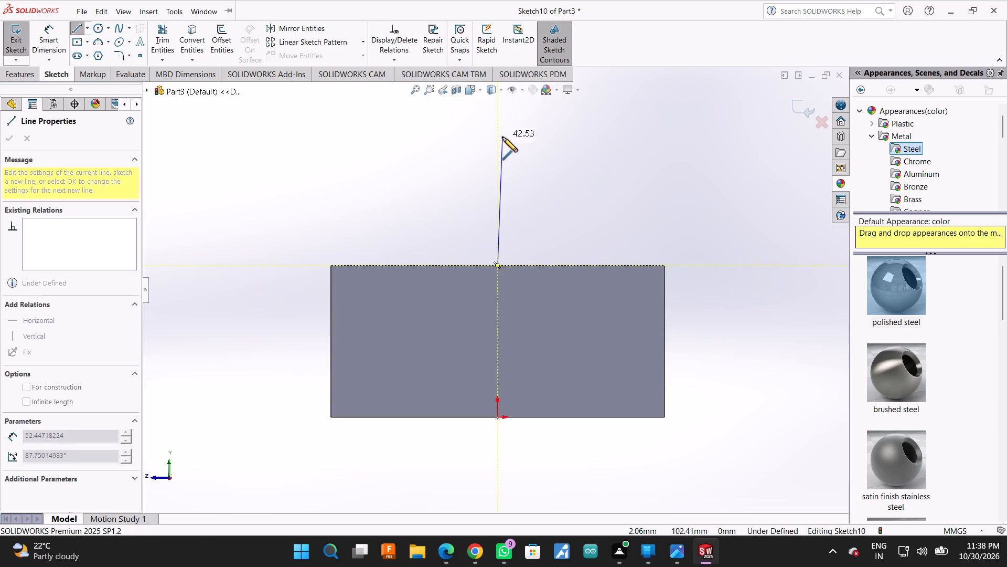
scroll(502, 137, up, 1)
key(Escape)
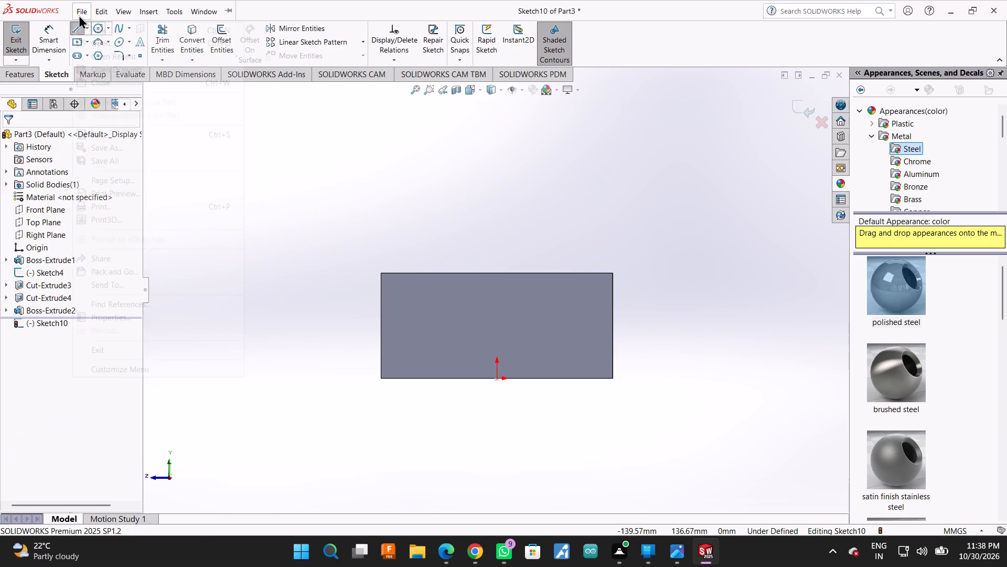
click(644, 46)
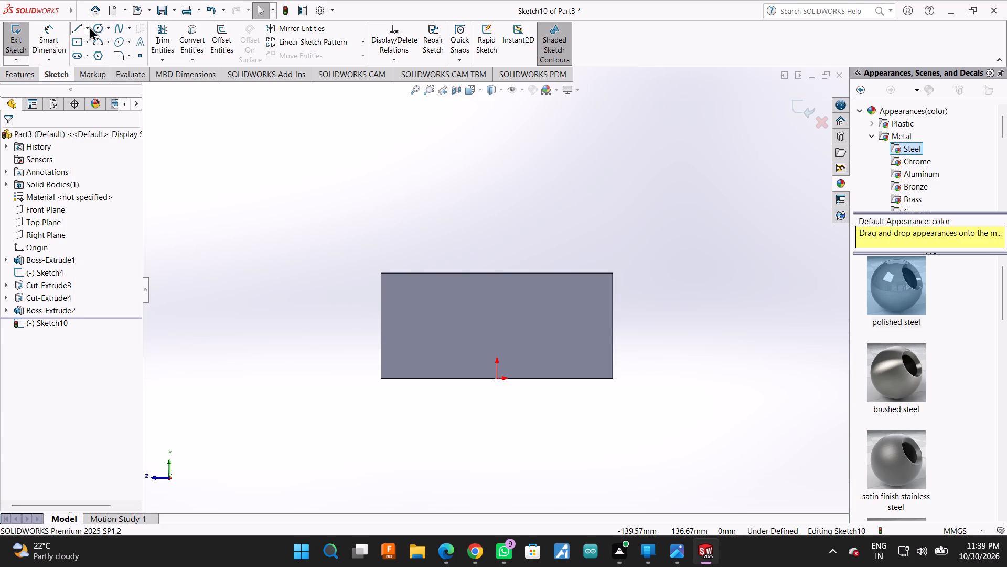
Sketch a circle about 41.5 mm in diameter above the block, vertically aligned with the origin and about 96 mm above it.
click(93, 26)
scroll(415, 147, down, 3)
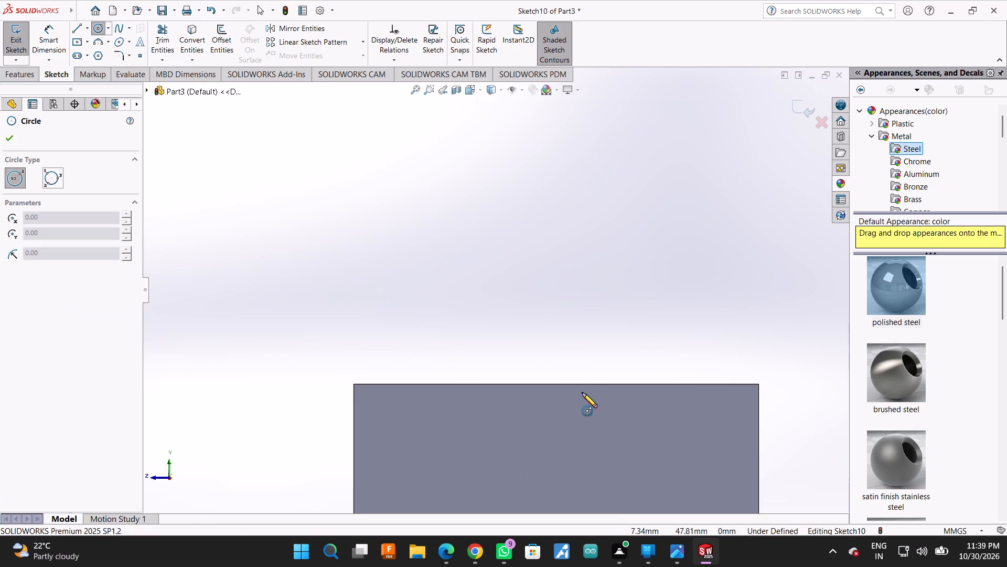
scroll(576, 361, up, 2)
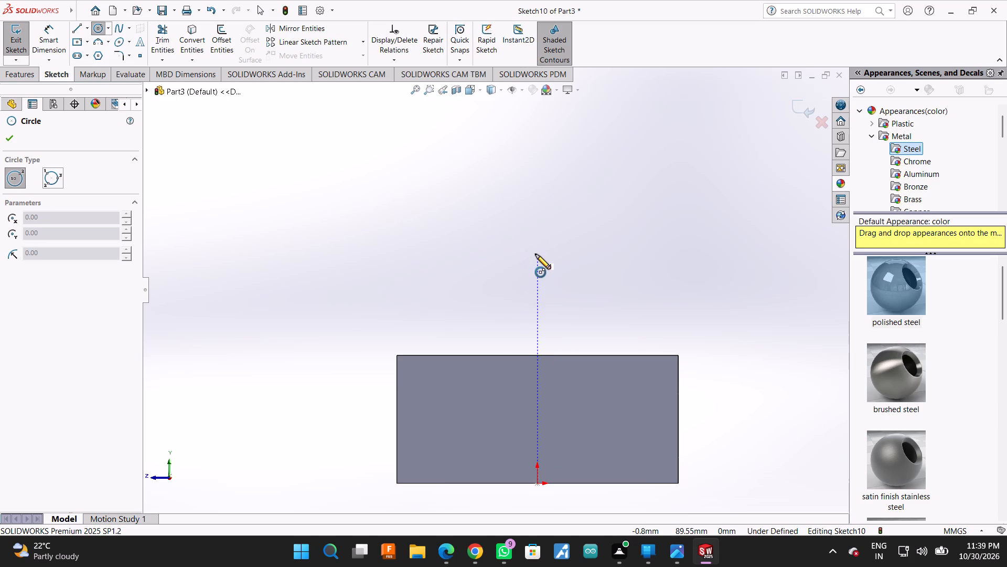
click(537, 237)
click(560, 286)
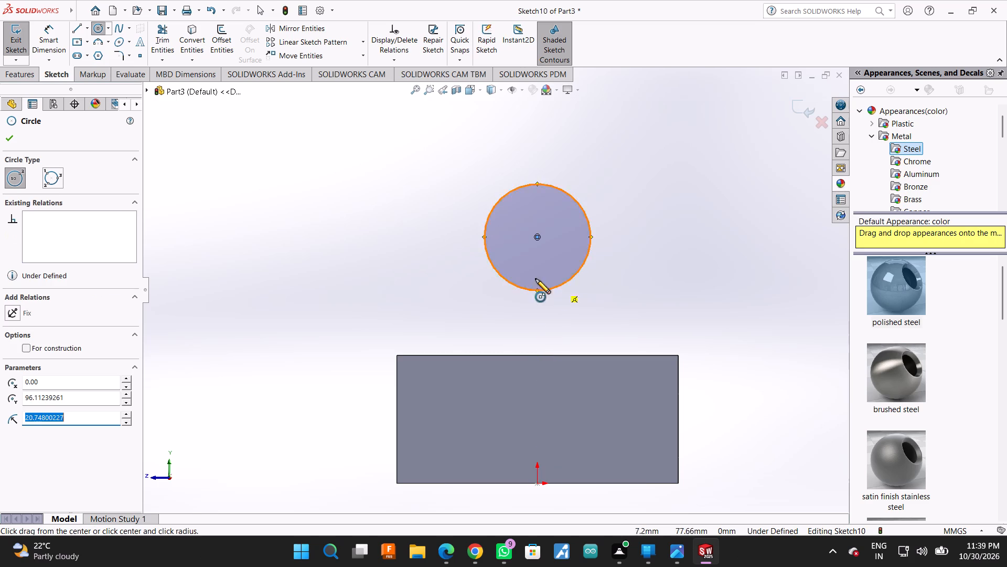
Dimension the circle's diameter to 45 mm.
click(40, 32)
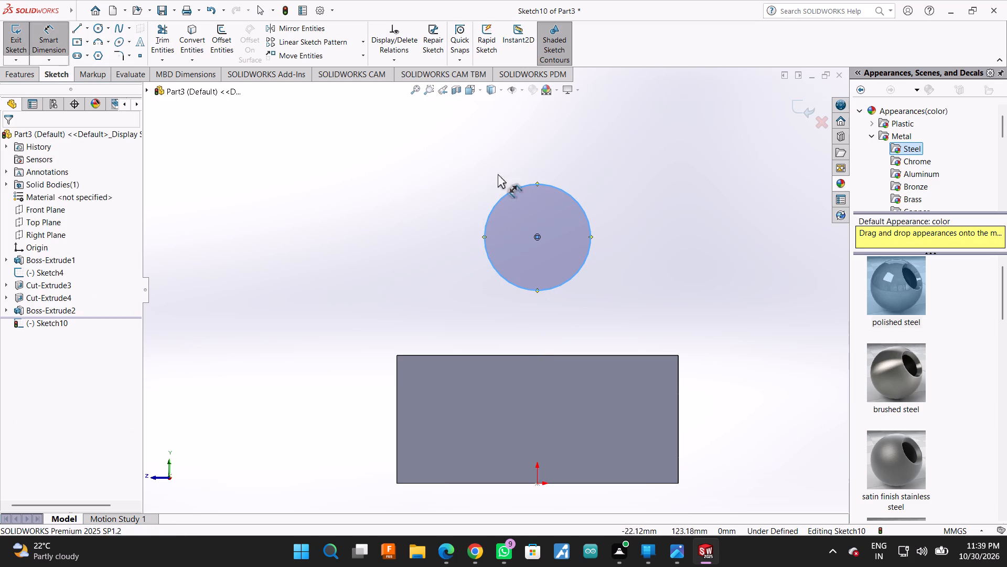
click(557, 187)
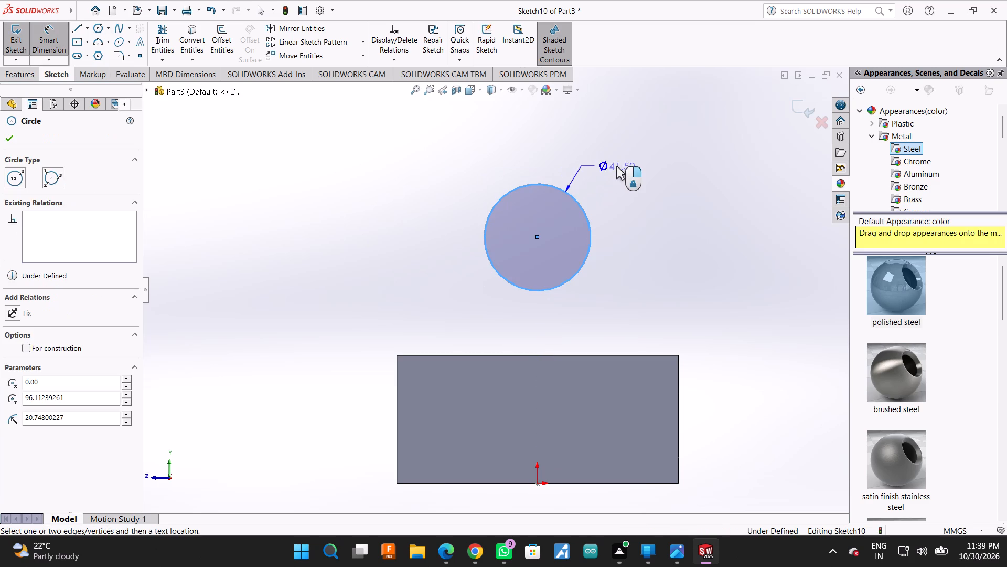
click(640, 155)
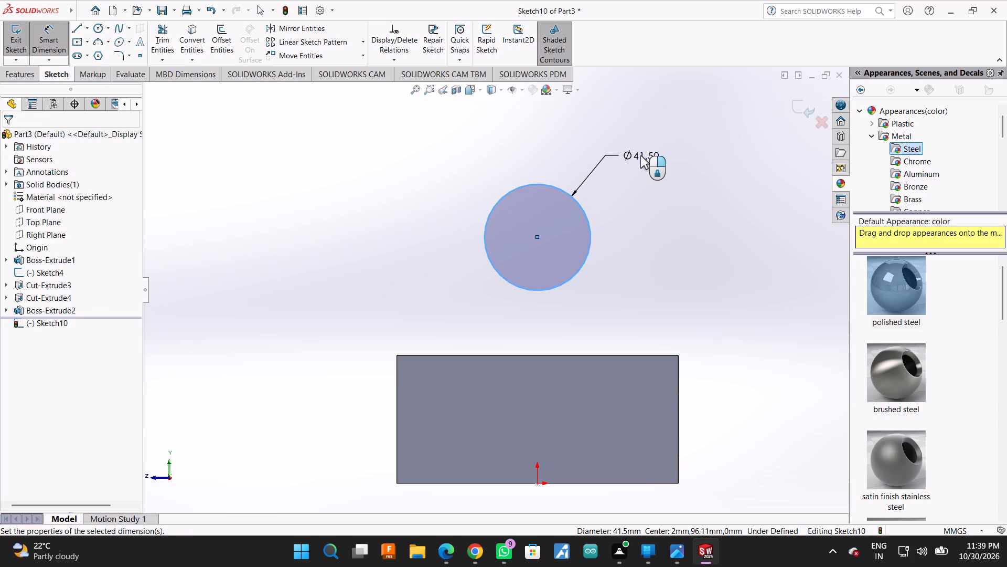
text(45)
key(Return)
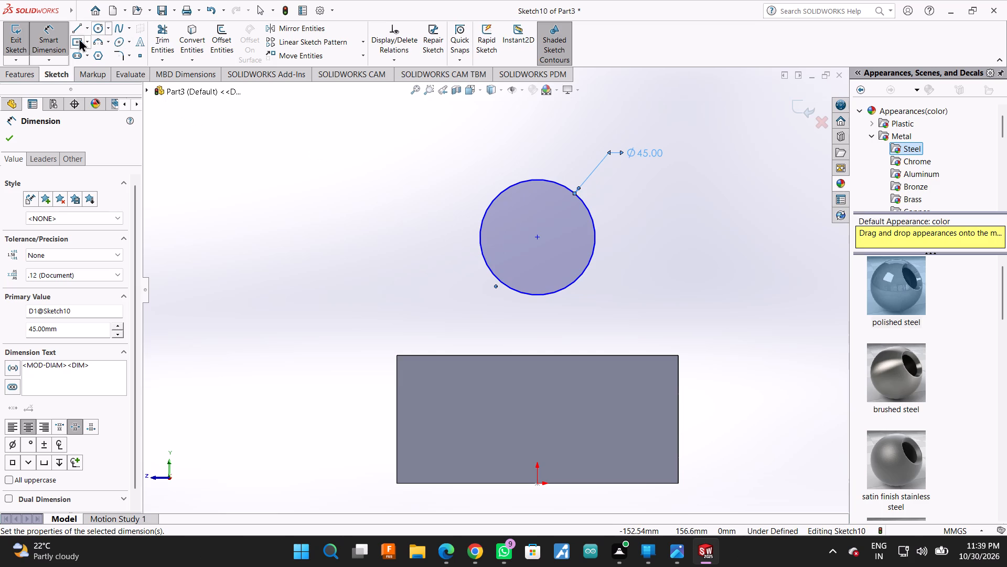
Dimension the vertical distance from the origin to the circle's centre to 83 mm.
click(539, 237)
scroll(540, 485, down, 5)
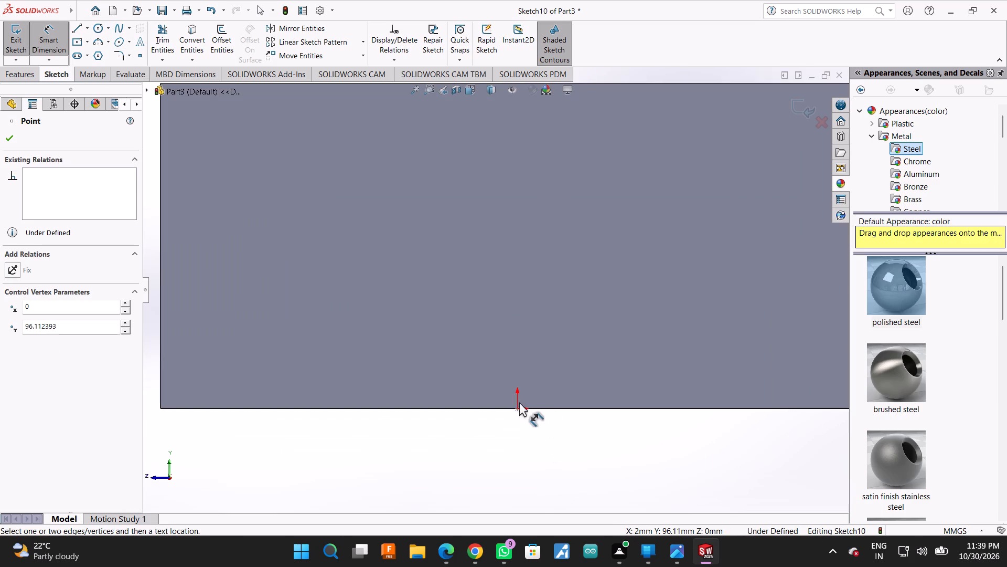
click(517, 407)
scroll(517, 407, up, 5)
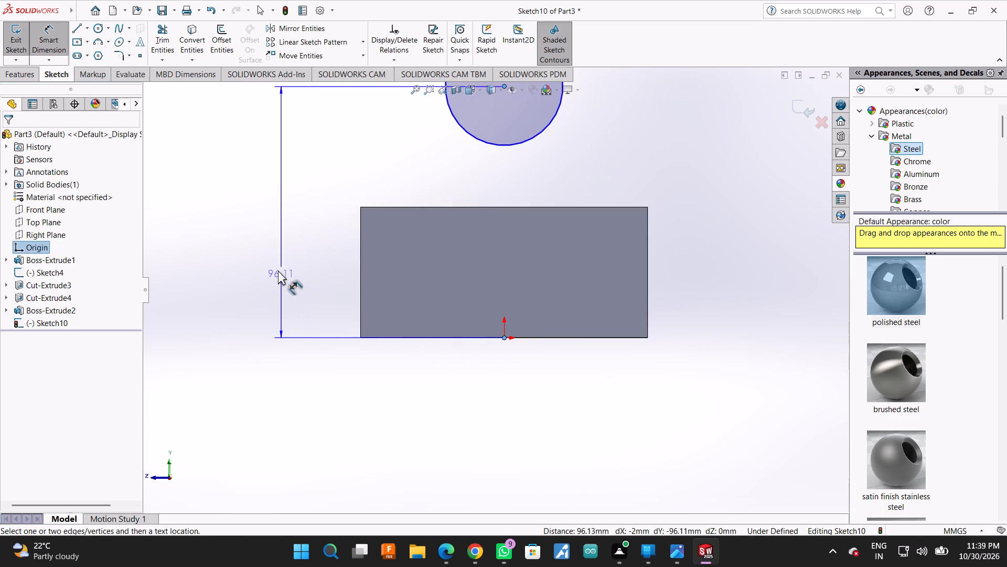
click(269, 249)
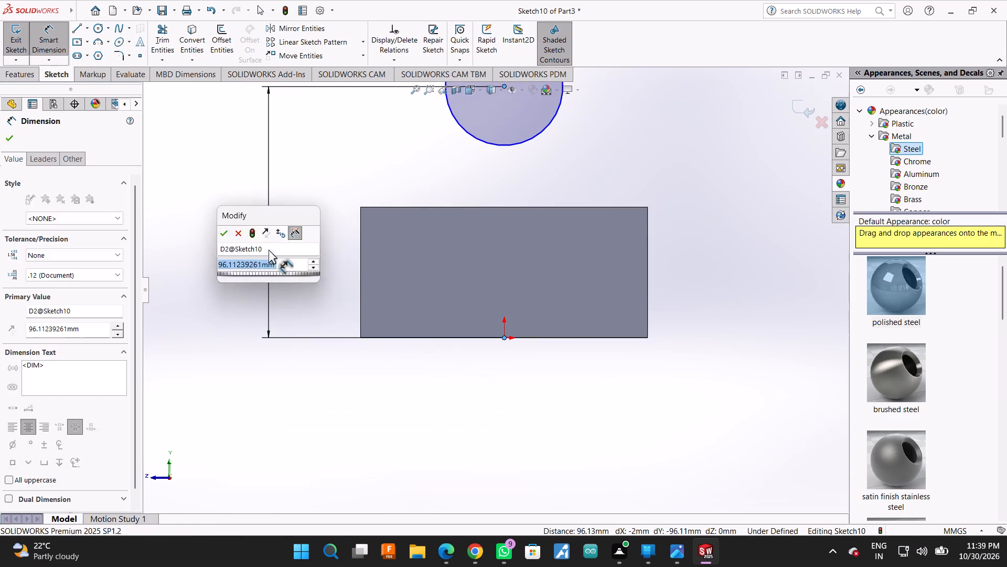
text(83)
key(Return)
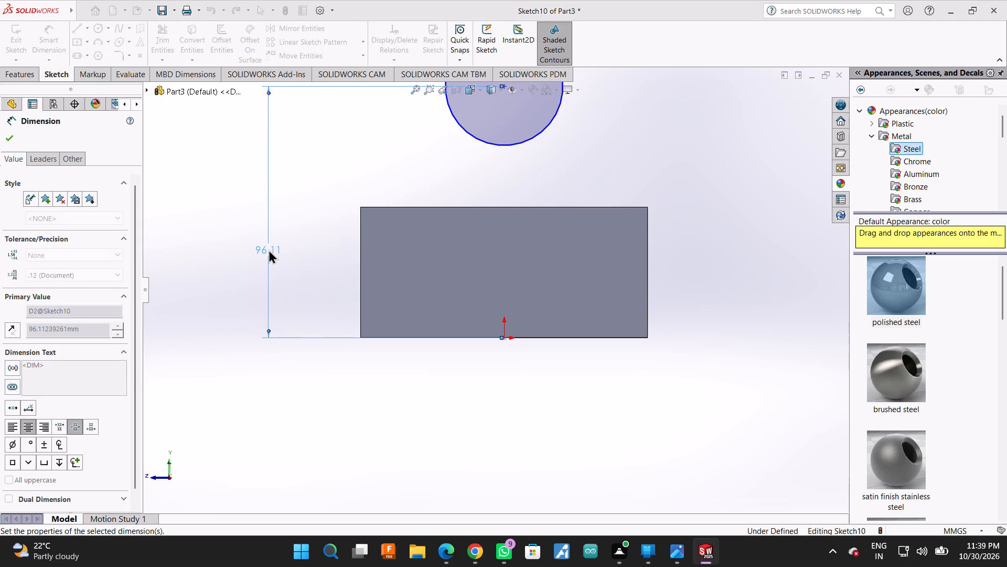
click(9, 137)
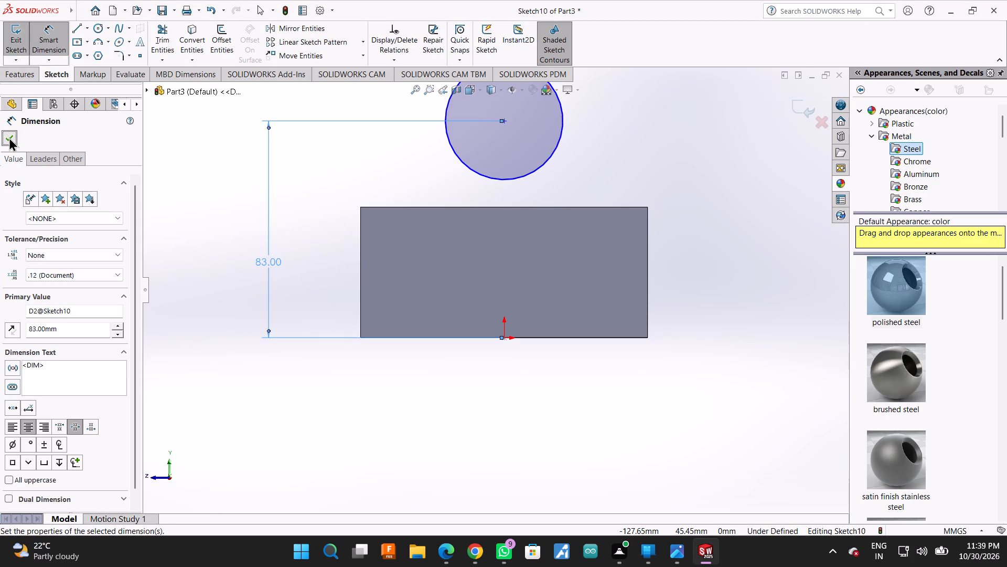
Sketch tangent lines from both sides of the circle down to the face's top edge, about 39 mm long on the left and 43 mm on the right.
click(74, 29)
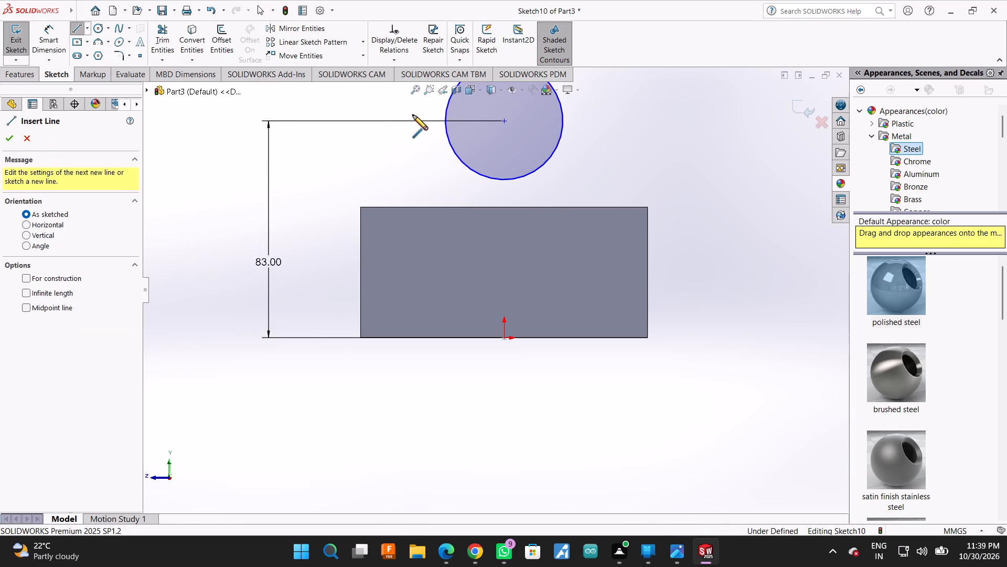
scroll(422, 118, down, 1)
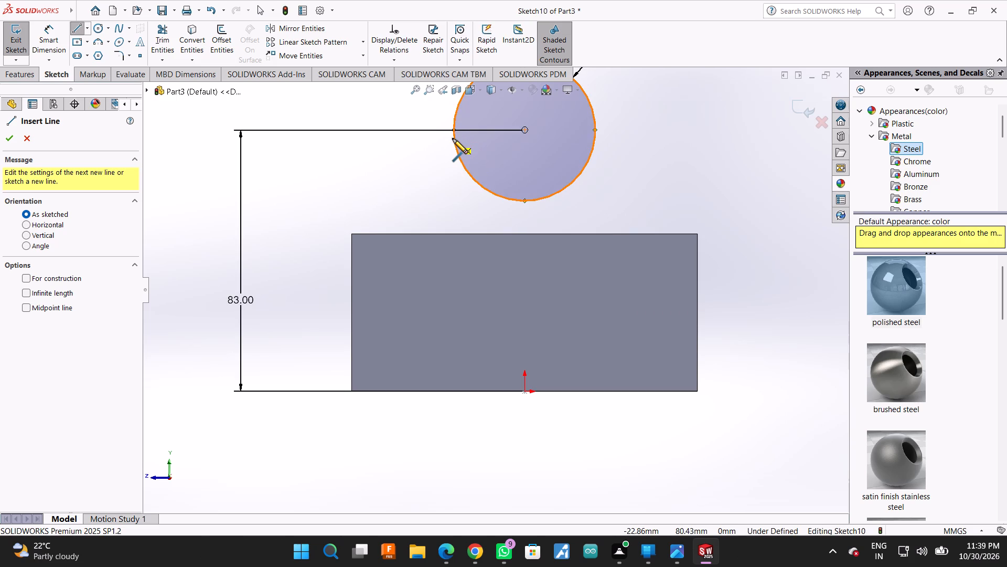
click(454, 141)
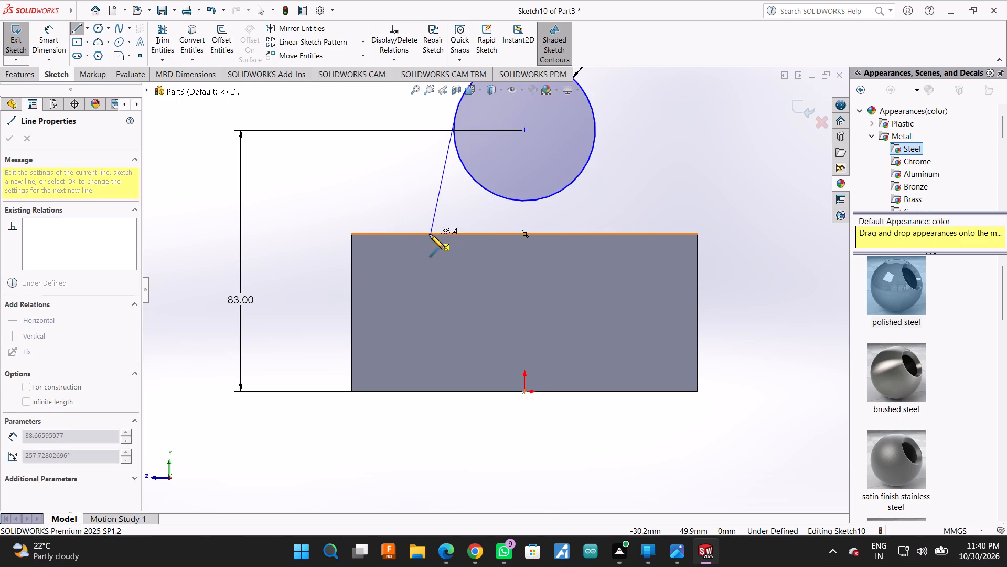
click(430, 234)
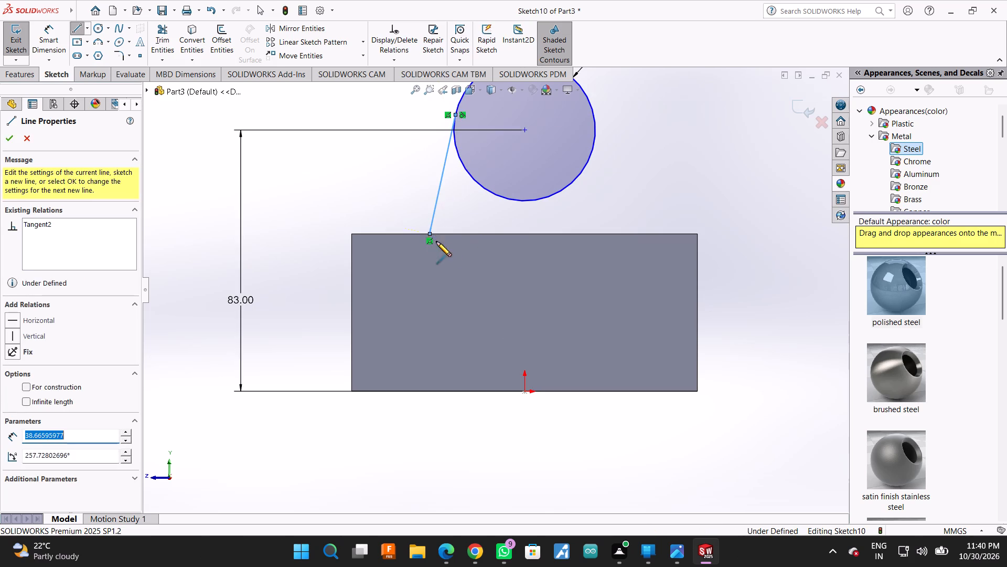
key(Escape)
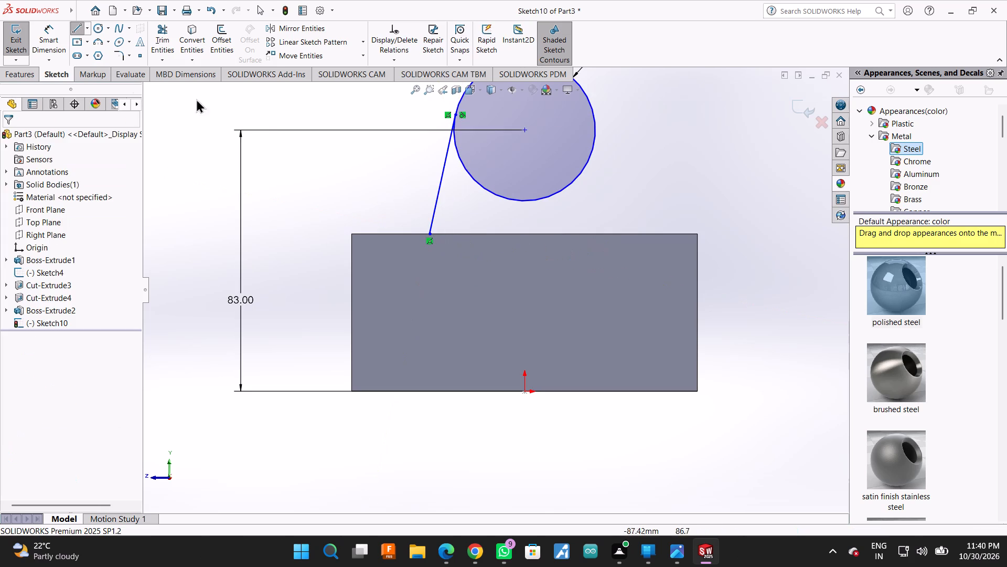
click(74, 28)
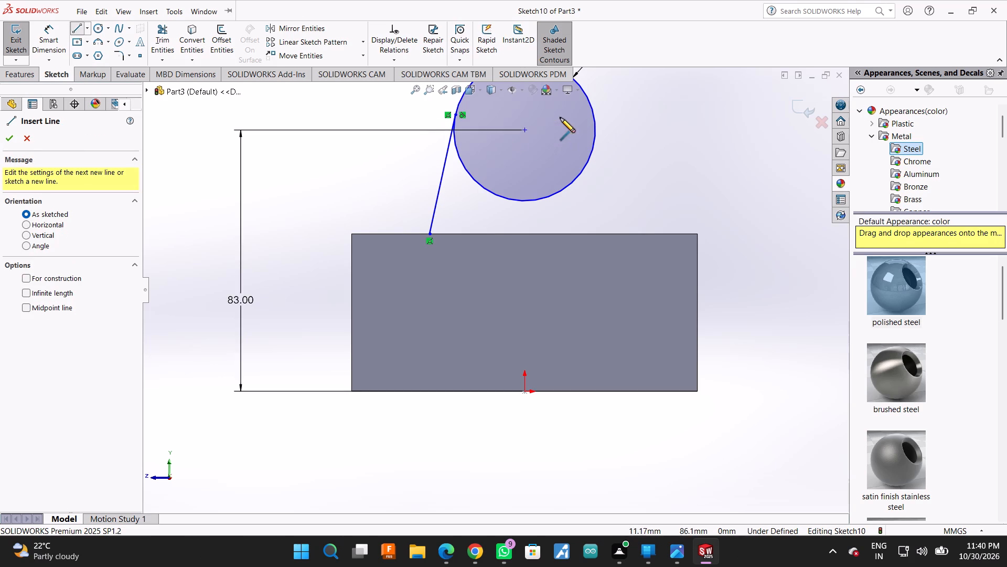
click(594, 111)
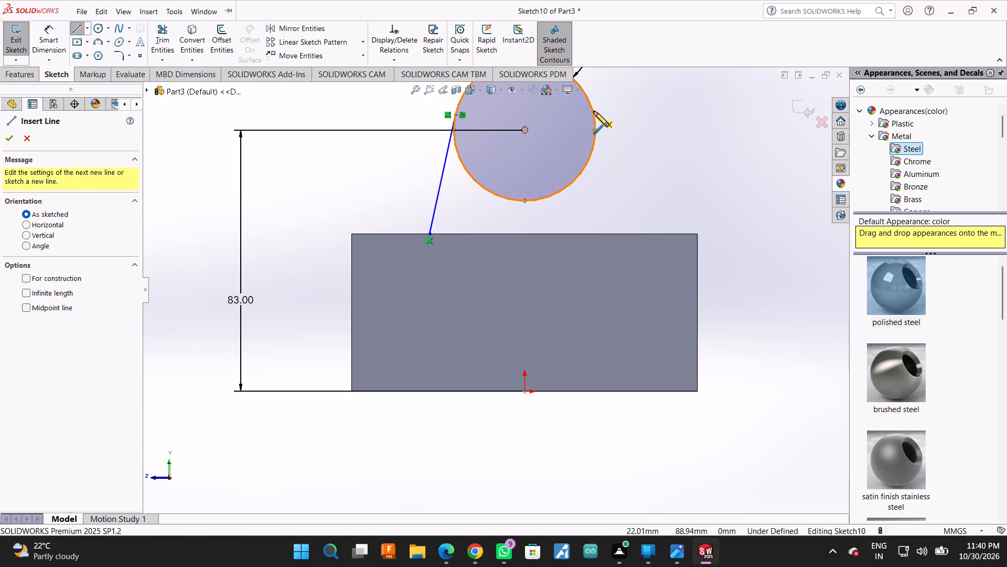
click(637, 232)
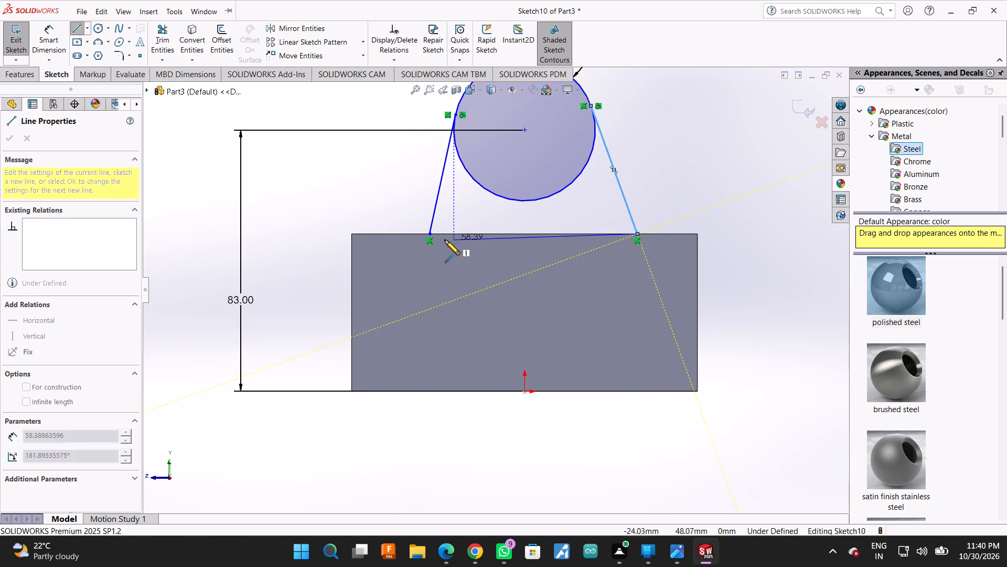
key(Escape)
Check the relations between the left slanted line and the circle.
scroll(458, 183, down, 1)
scroll(458, 183, up, 2)
scroll(462, 158, down, 2)
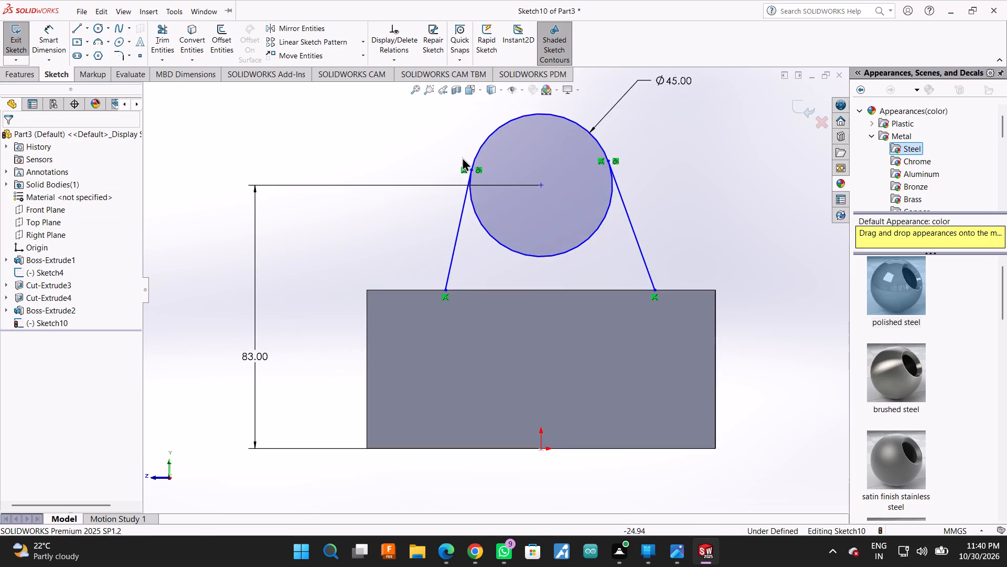
scroll(462, 157, down, 2)
ctrl+click(464, 228)
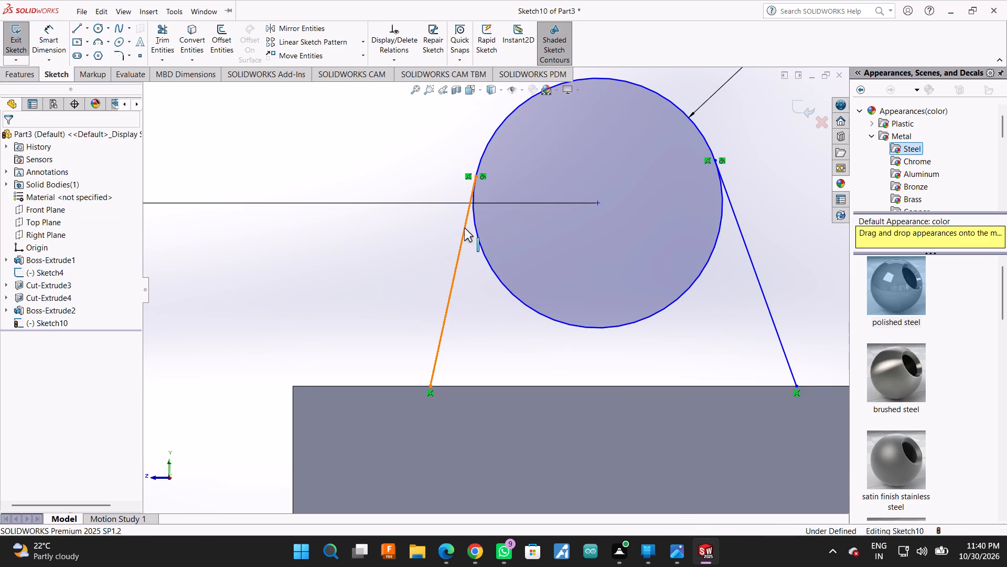
ctrl+click(483, 251)
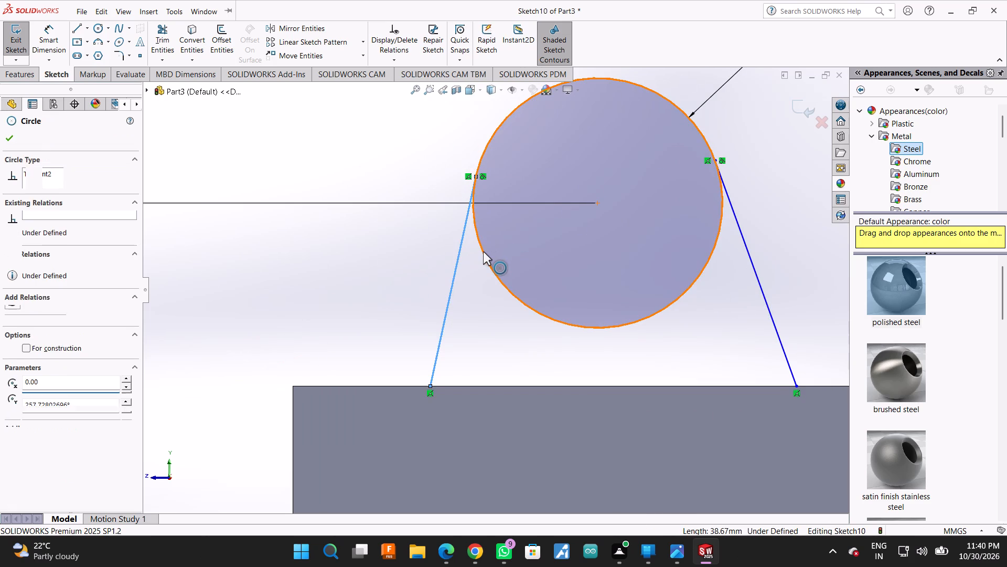
click(2, 142)
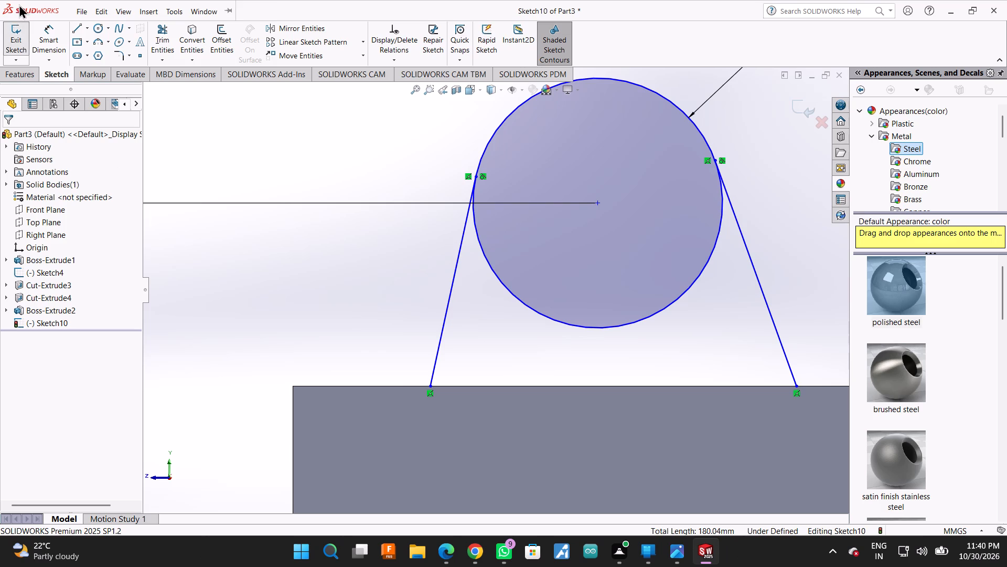
Close the profile with a horizontal line about 66 mm long joining the lower ends of the two tangent lines.
click(73, 25)
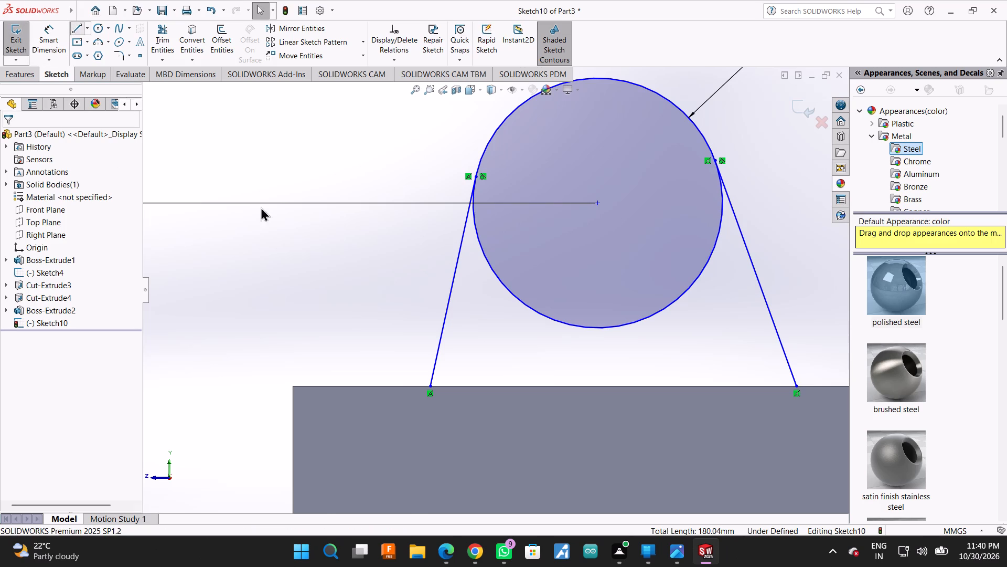
scroll(385, 279, up, 1)
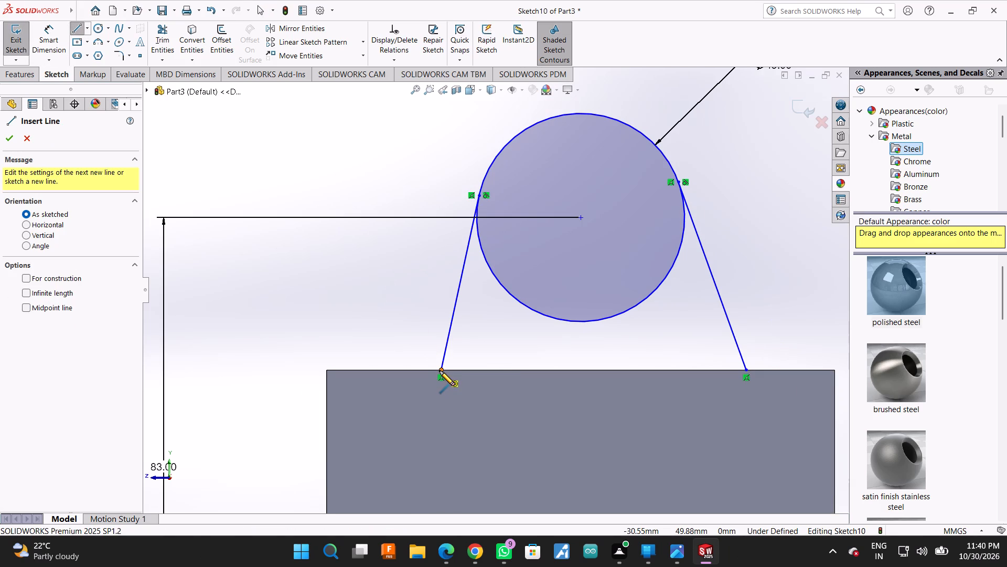
click(440, 371)
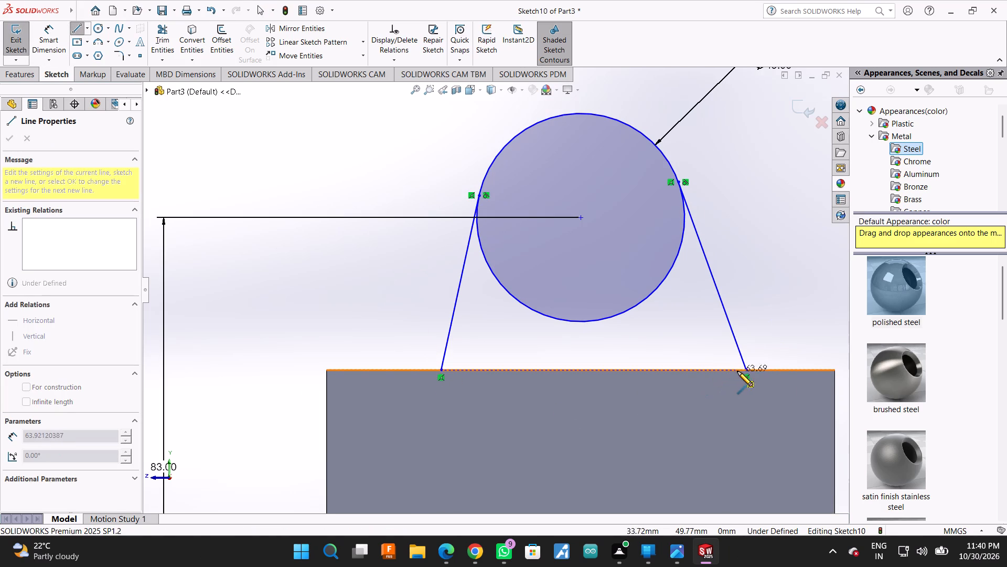
click(744, 370)
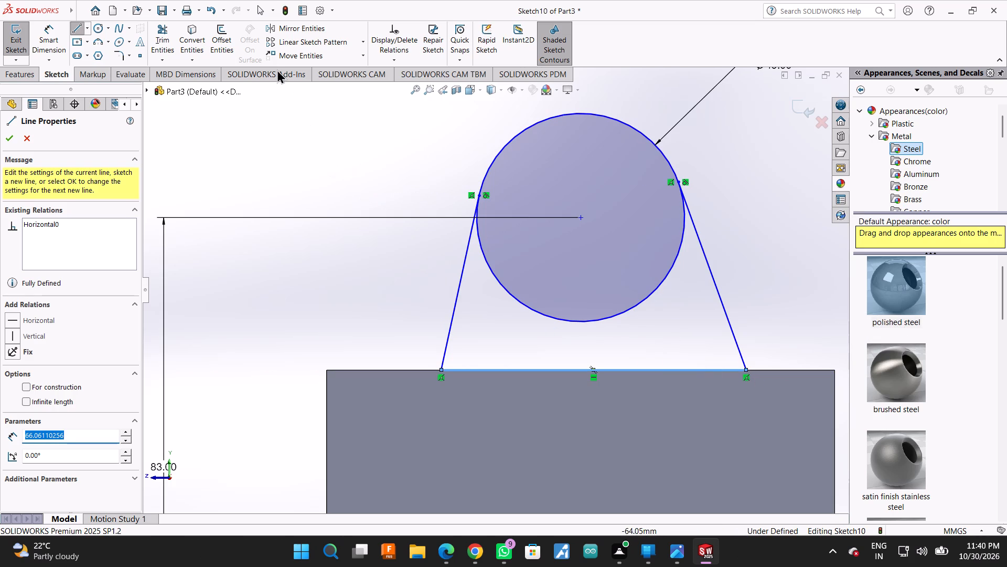
click(6, 136)
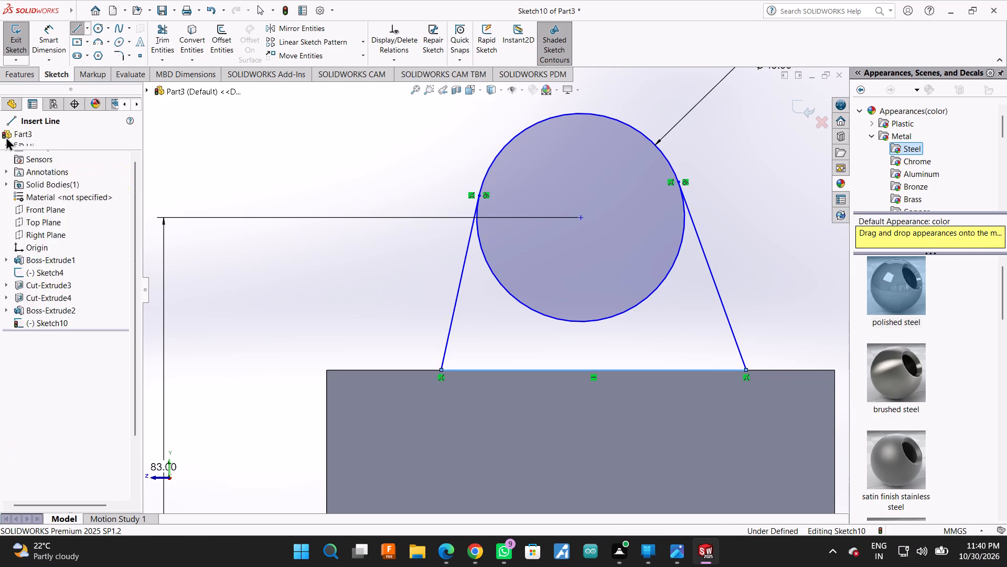
Trim away the circle's lower arc between the two tangent lines, leaving a single rounded-top outline.
click(153, 26)
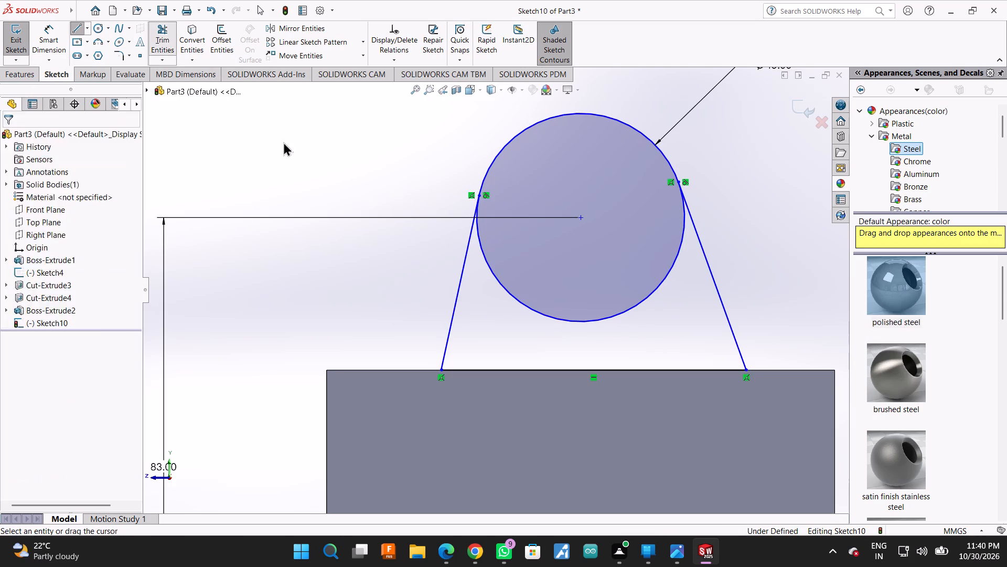
drag(619, 269, 640, 318)
scroll(478, 271, up, 2)
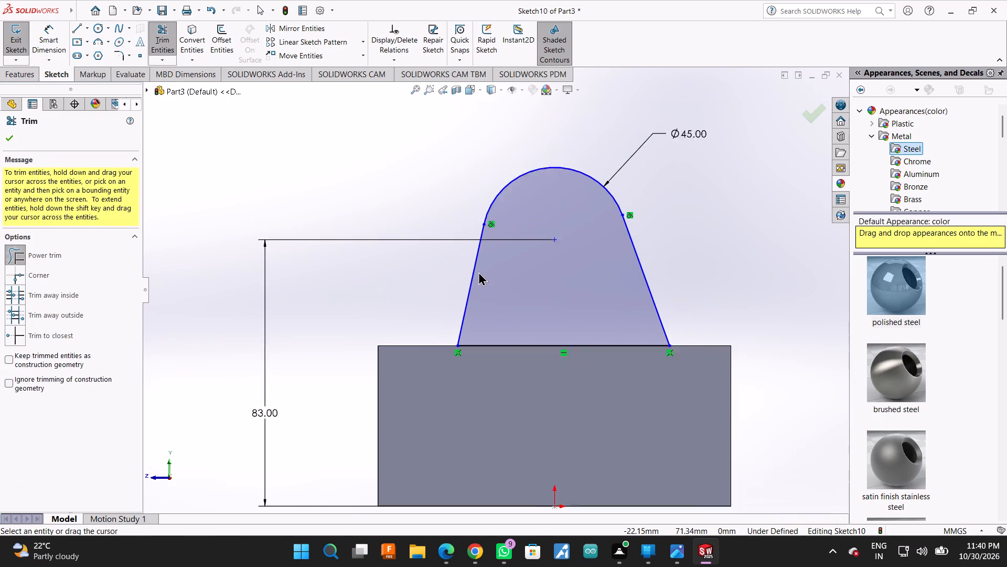
scroll(478, 271, up, 1)
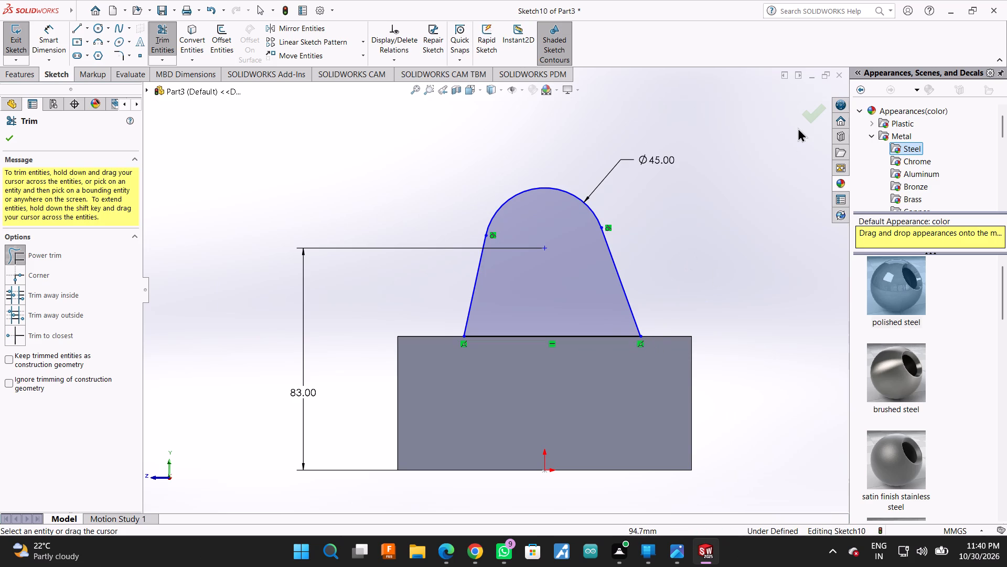
click(804, 118)
Extrude the rounded profile 12 mm as a merged boss, with the direction reversed so it goes back over the rib.
right_click(743, 188)
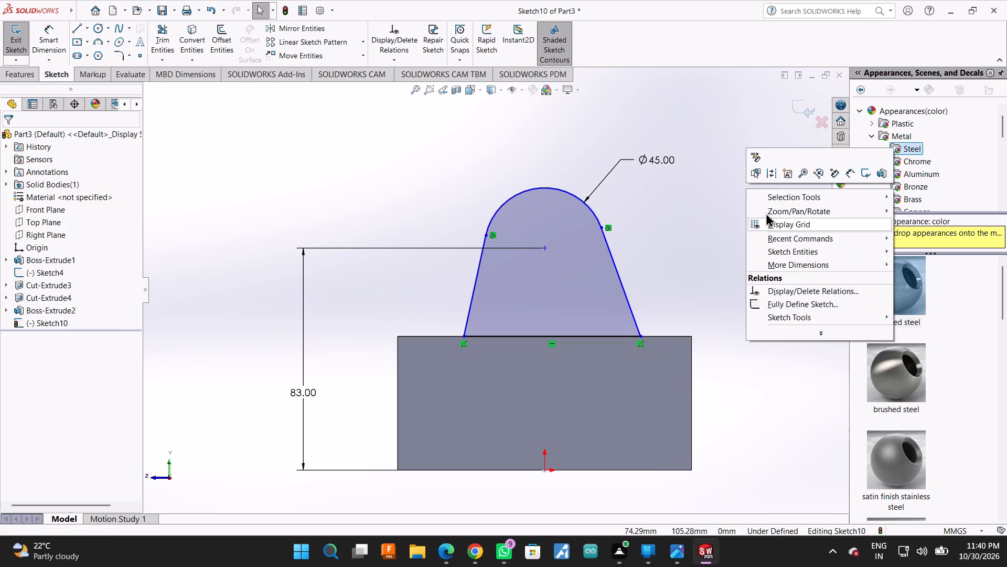
click(766, 211)
click(702, 247)
drag(684, 242, 671, 258)
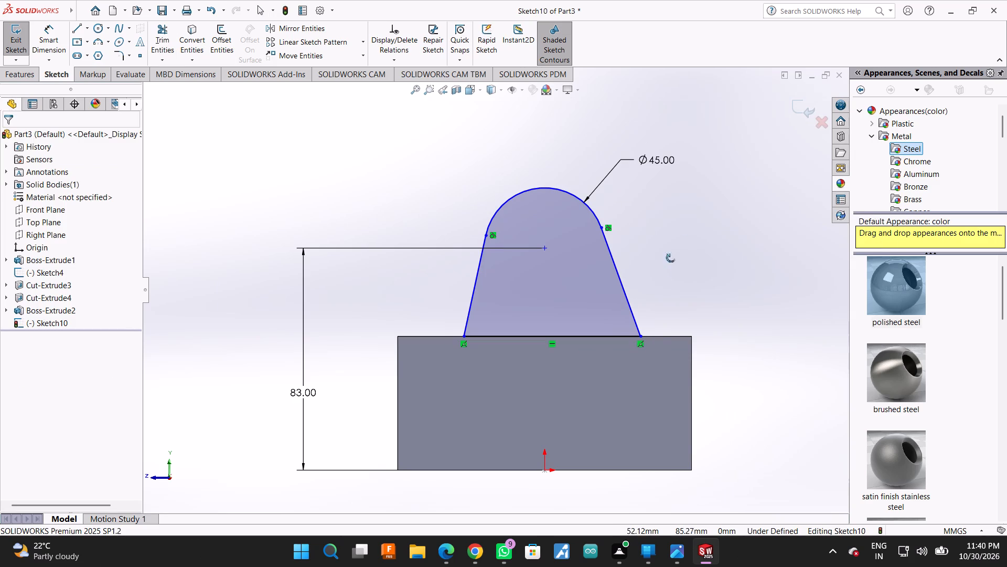
drag(671, 258, 633, 302)
click(24, 75)
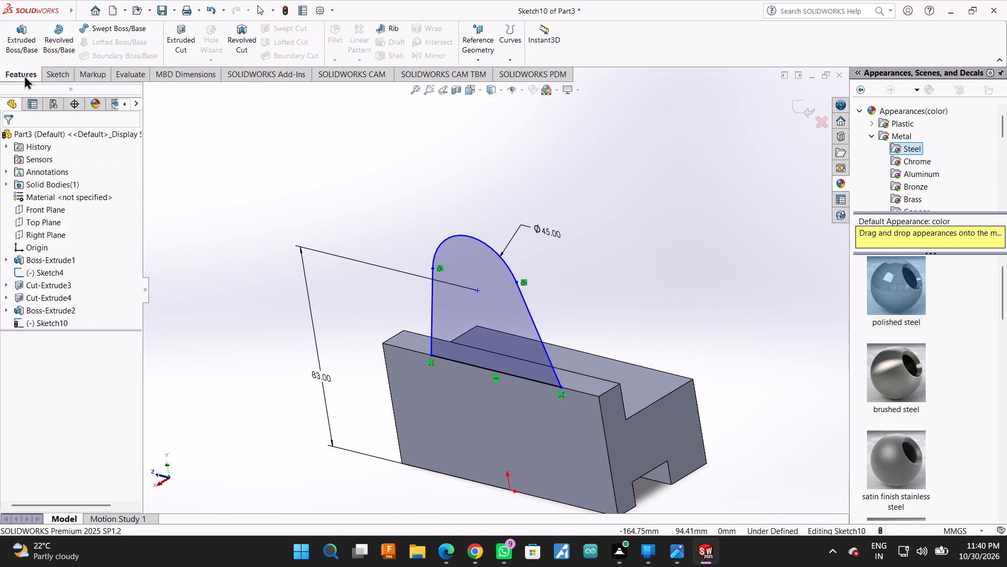
click(26, 35)
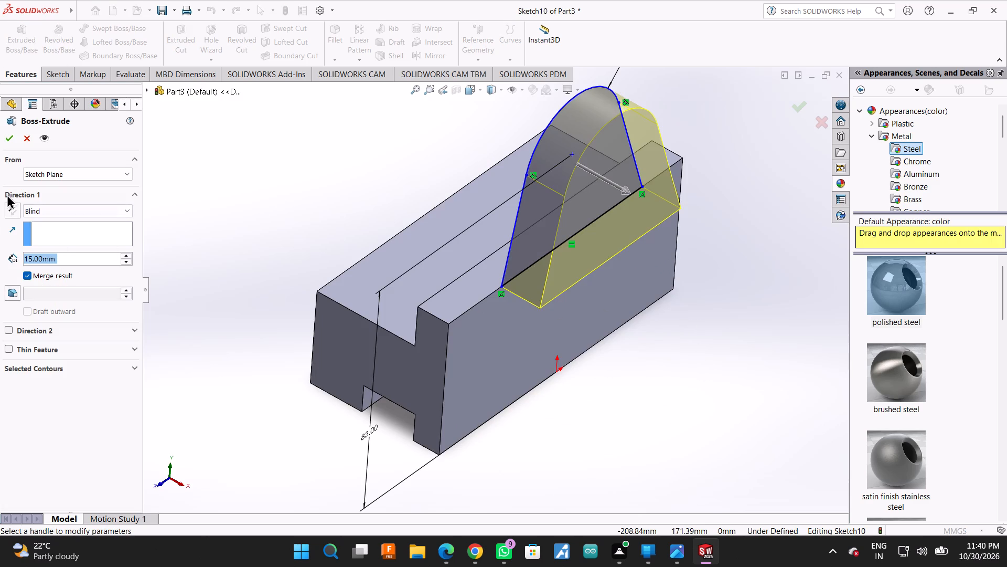
click(7, 205)
double_click(74, 259)
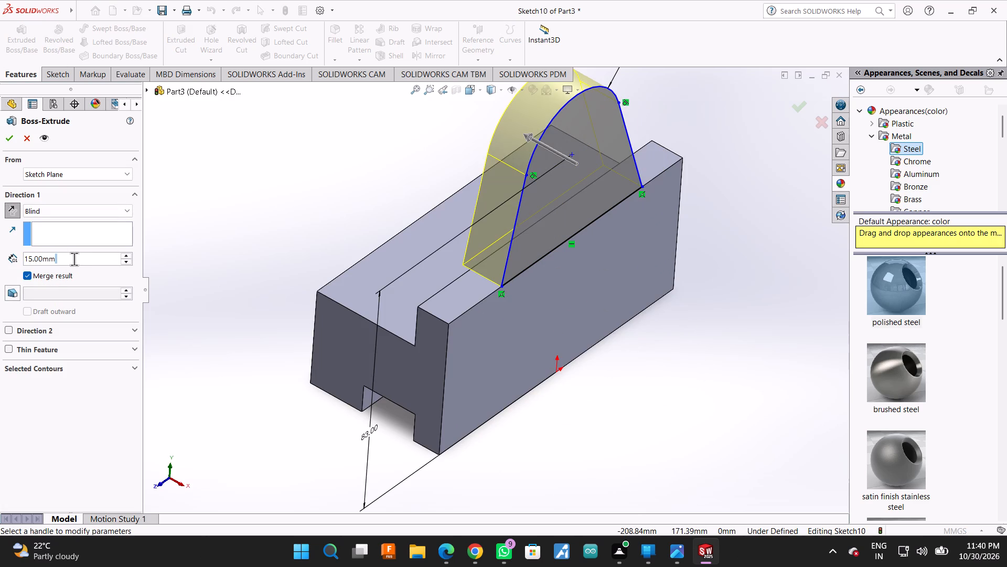
text(12)
key(Return)
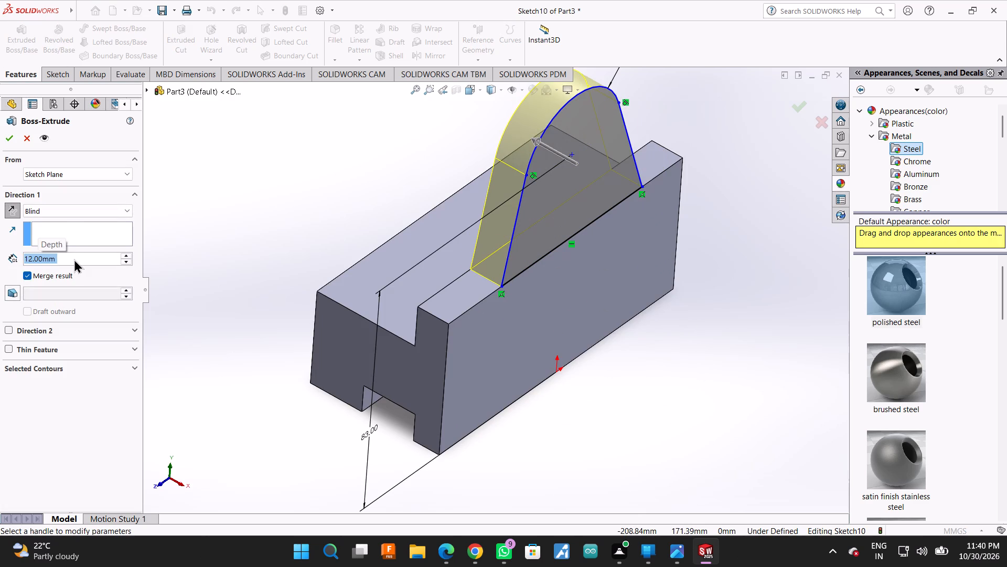
click(10, 140)
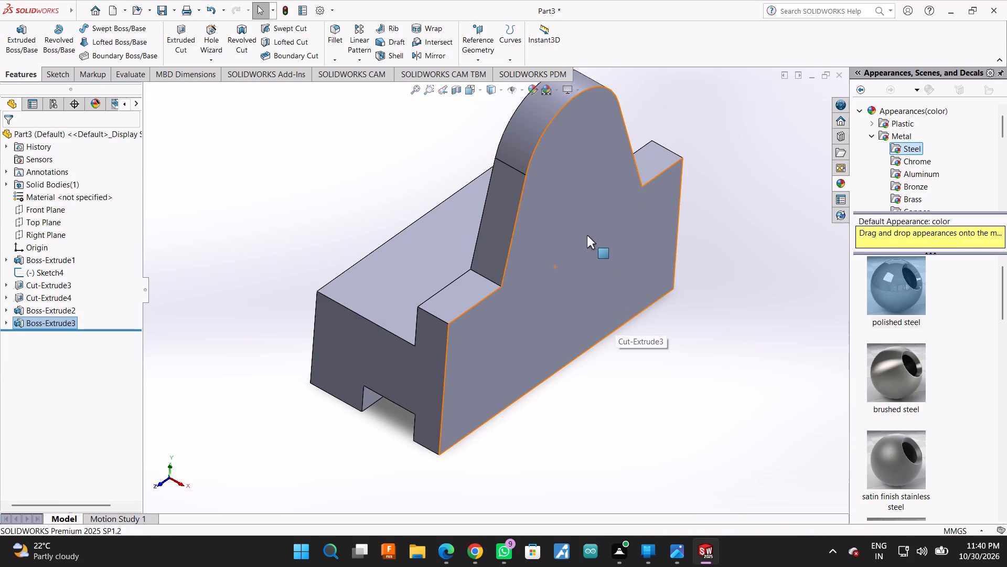
Sketch a circle of 22.5 mm radius on the upright's outer flat face, centred on and matching its rounded top.
click(565, 212)
click(609, 178)
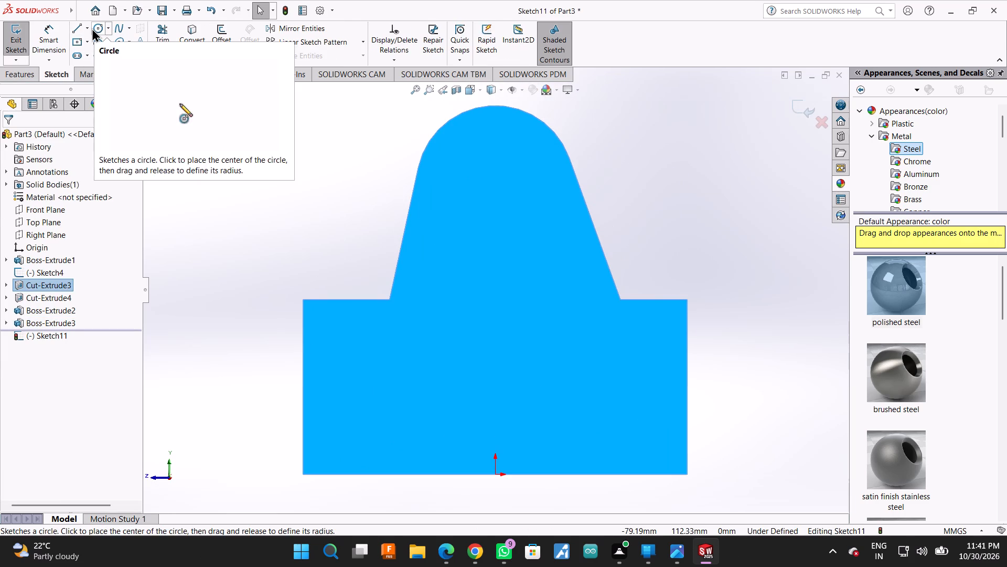
click(92, 28)
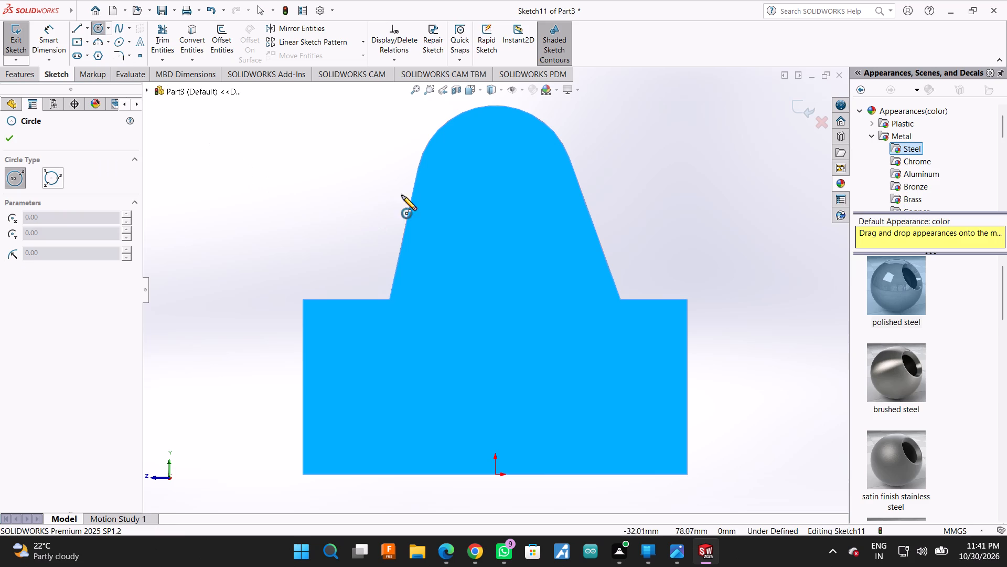
click(496, 185)
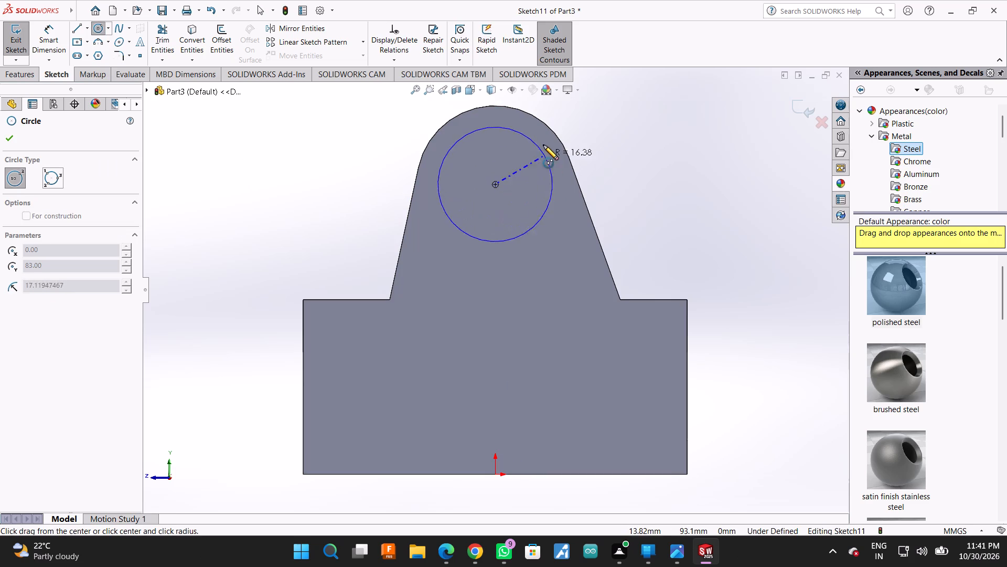
click(544, 124)
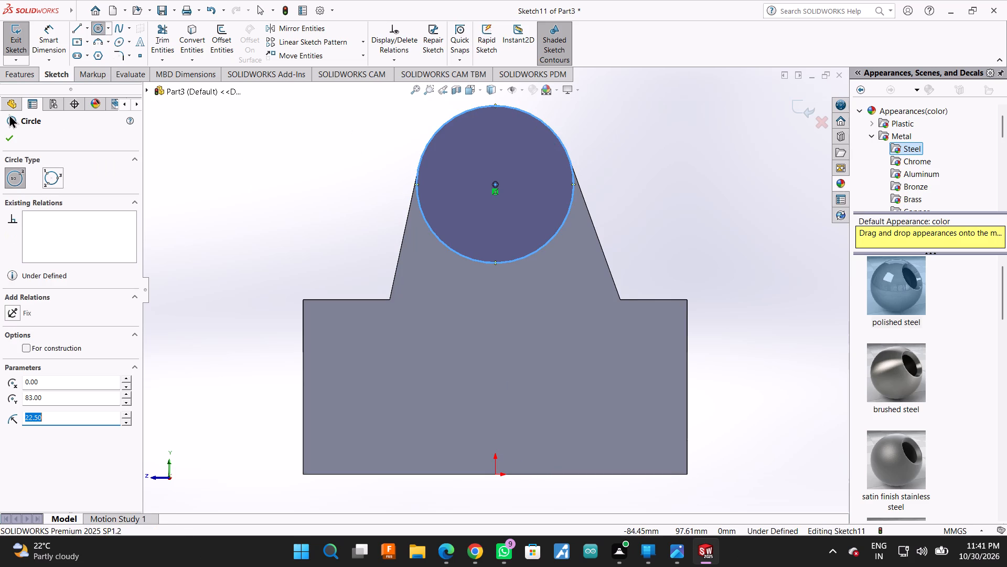
click(15, 133)
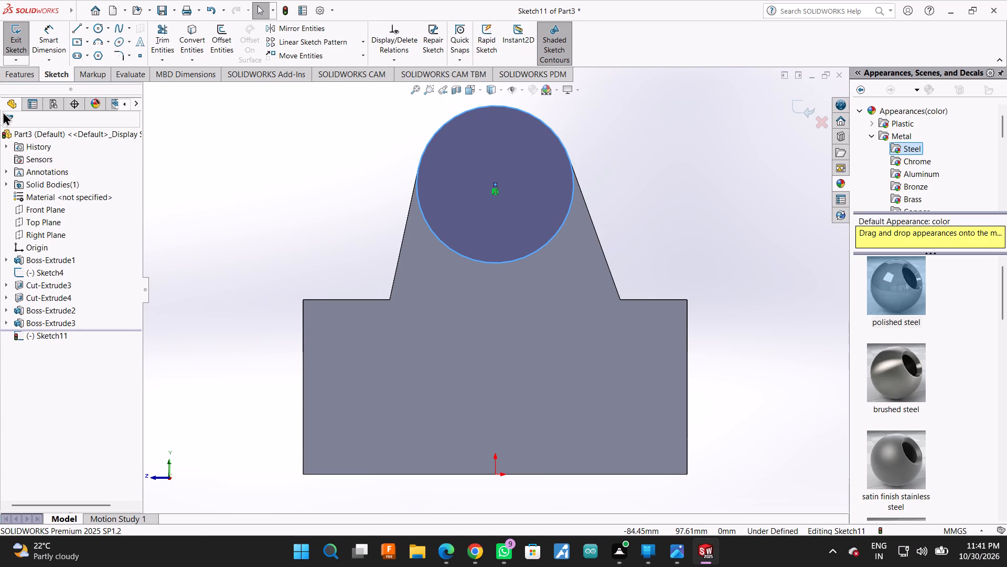
Extrude the circle 8 mm outward from the upright's face as a merged round boss.
click(27, 72)
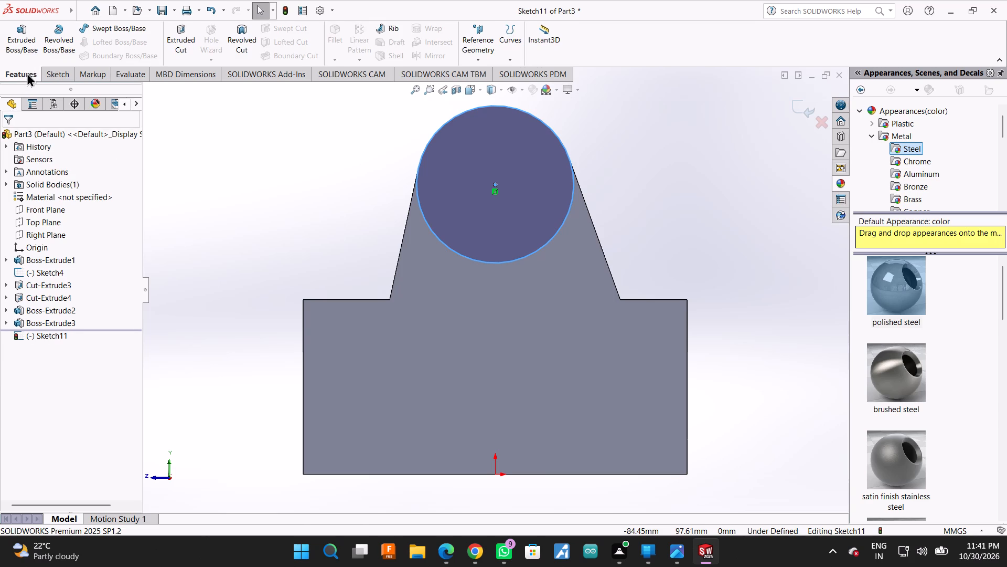
click(28, 44)
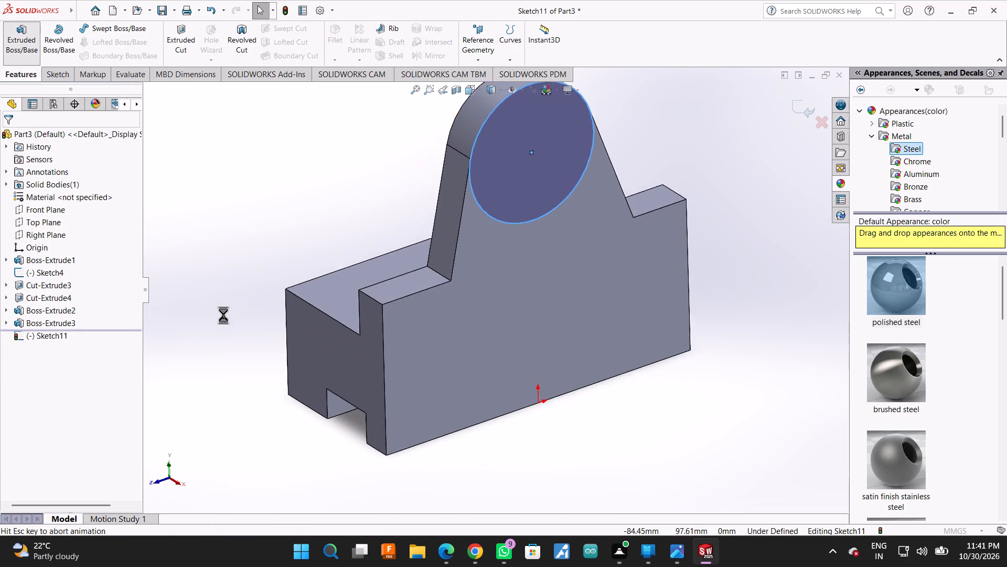
key(8)
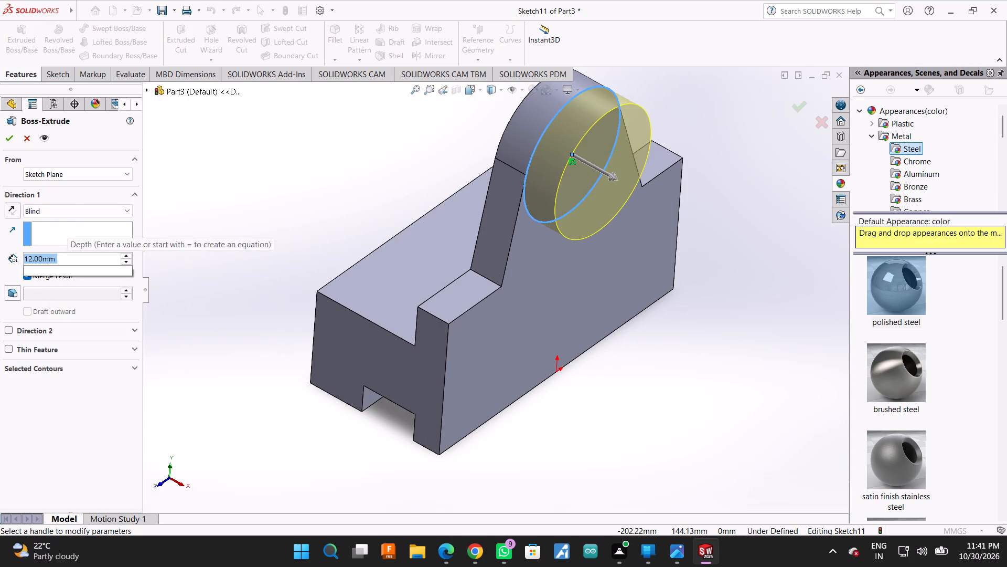
key(Return)
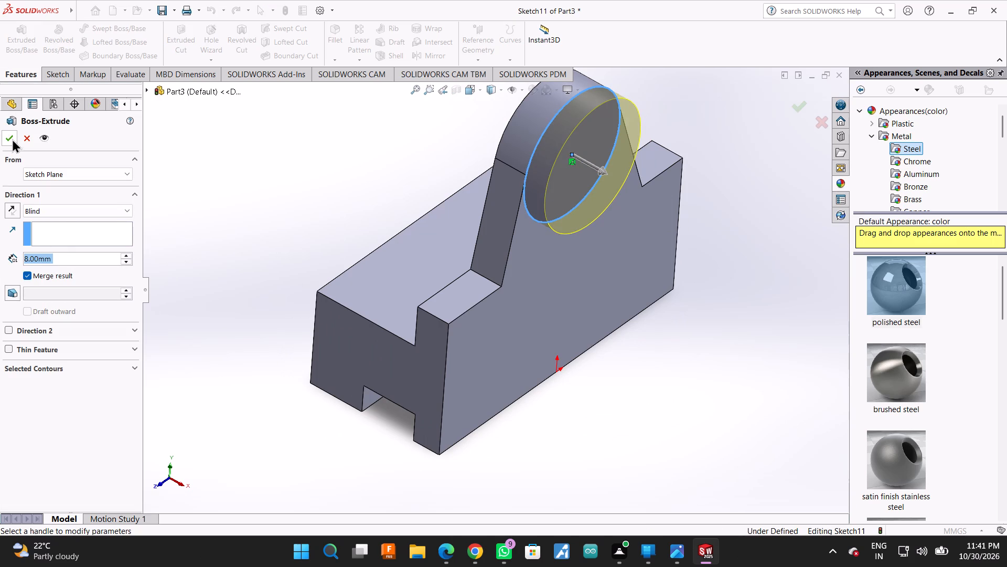
click(12, 139)
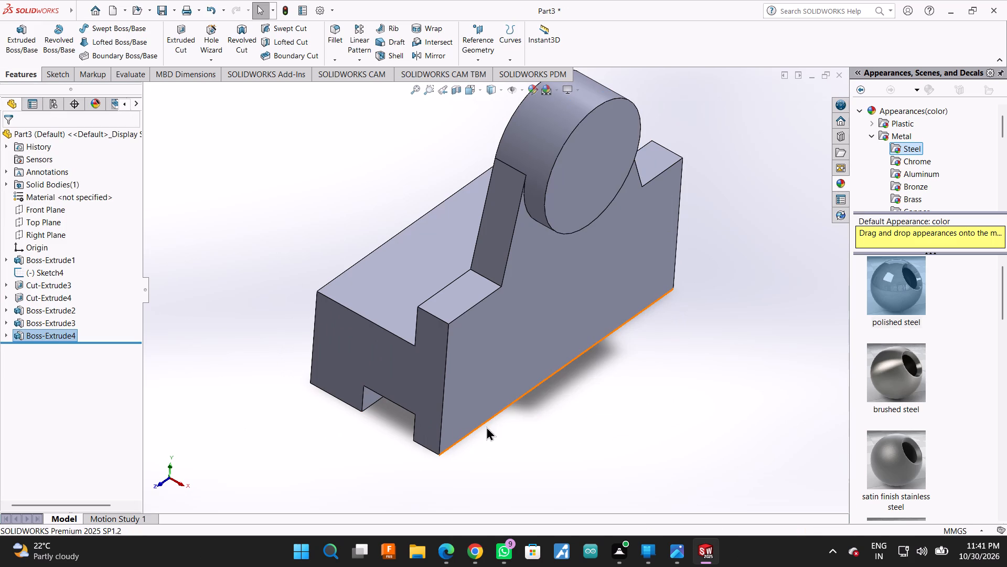
Sketch a circle of about 8.7 mm radius on the round boss's flat face, concentric with the boss.
scroll(573, 385, up, 1)
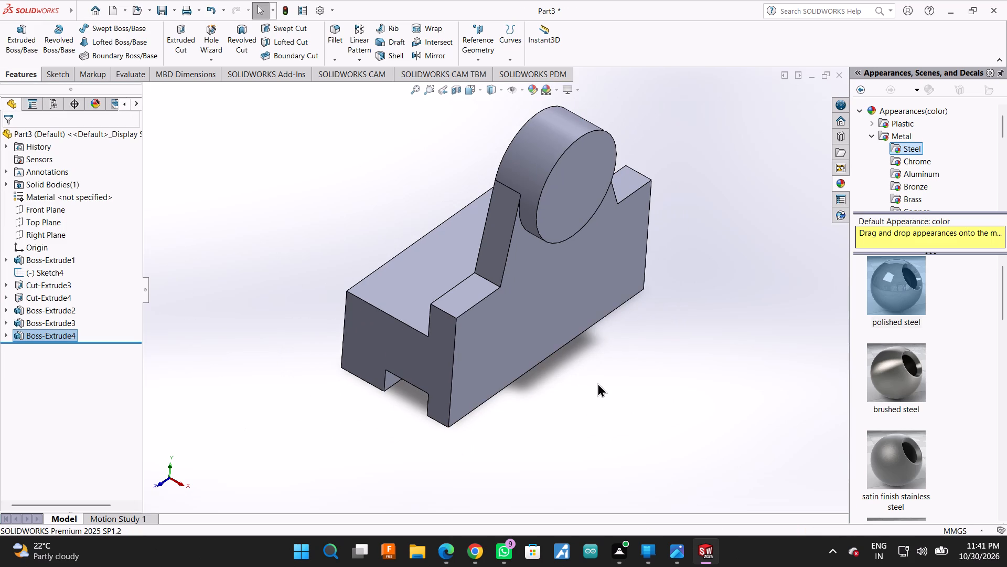
middle_click(566, 368)
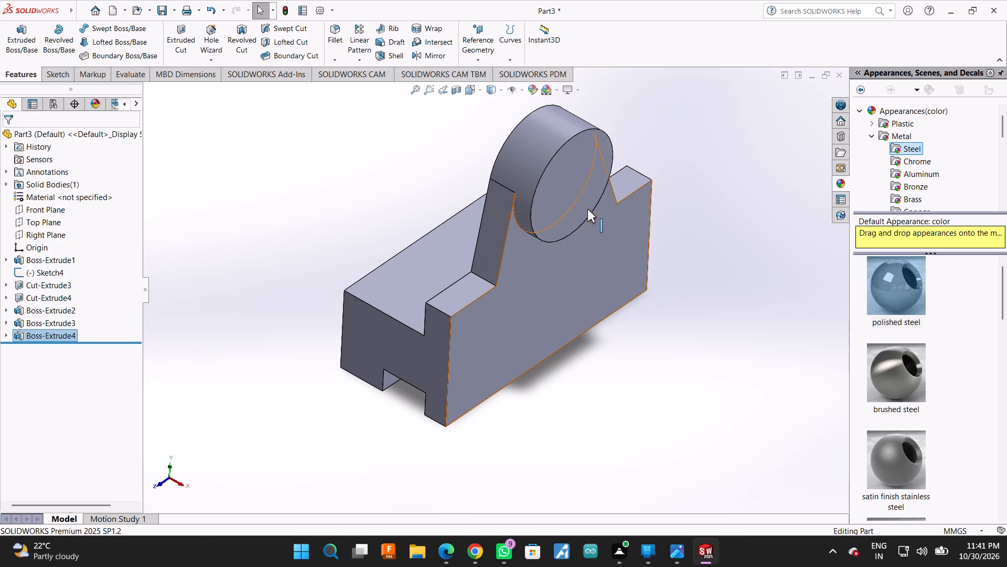
click(575, 186)
click(621, 157)
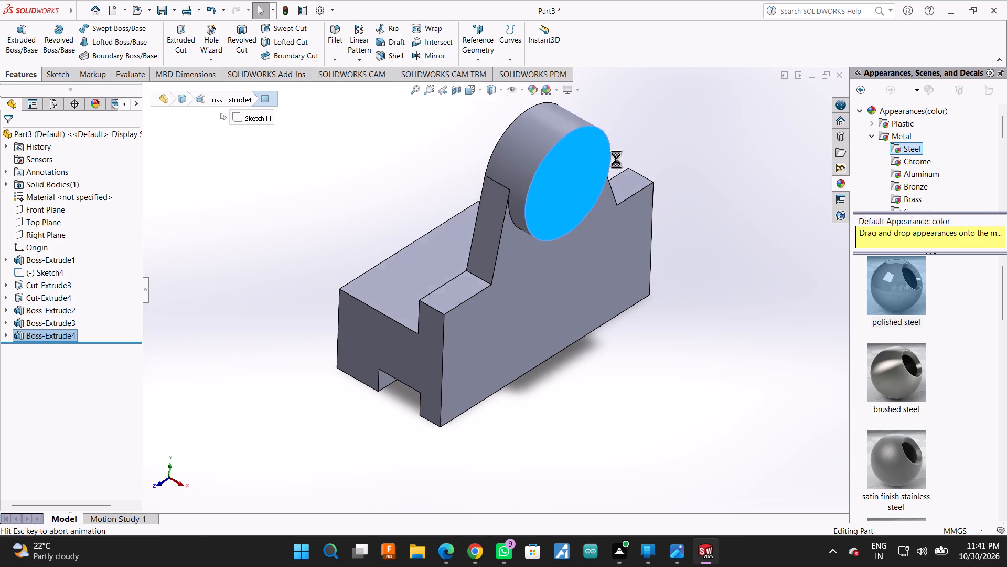
click(92, 27)
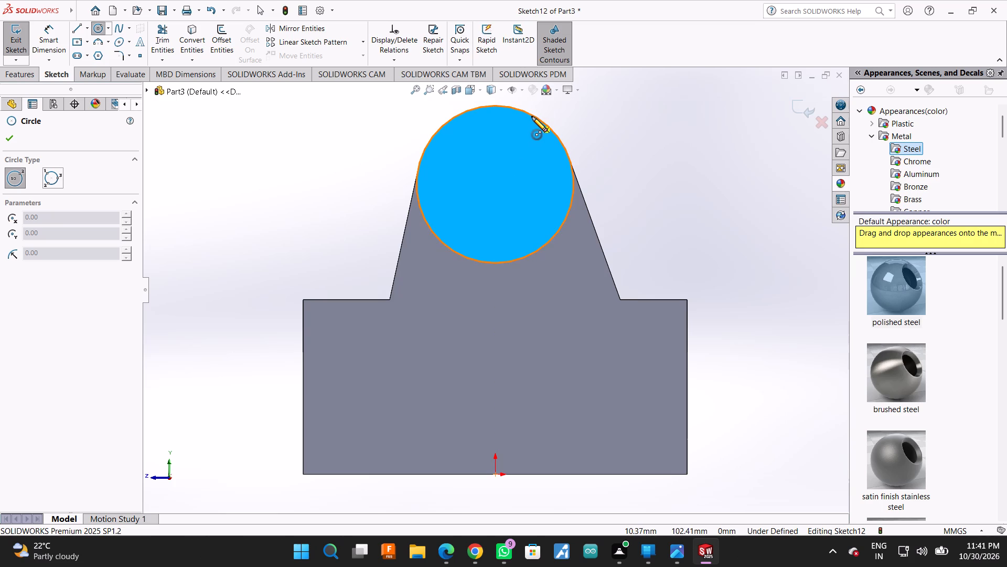
click(497, 185)
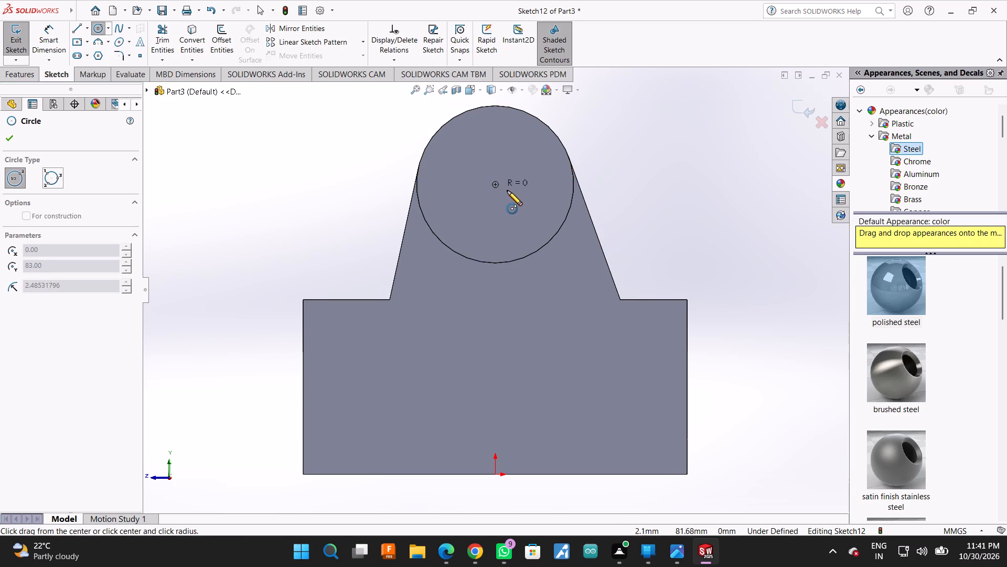
click(524, 192)
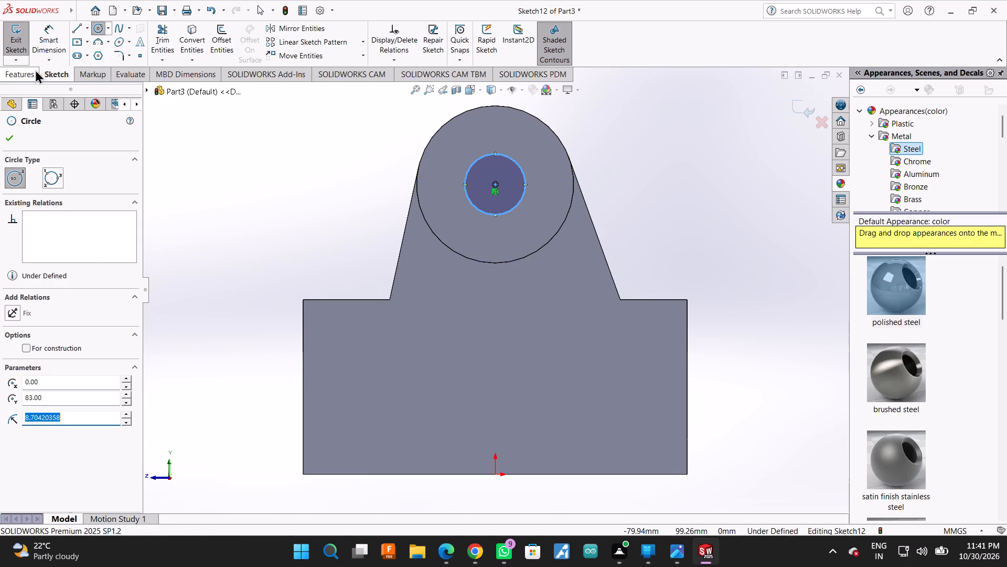
click(15, 131)
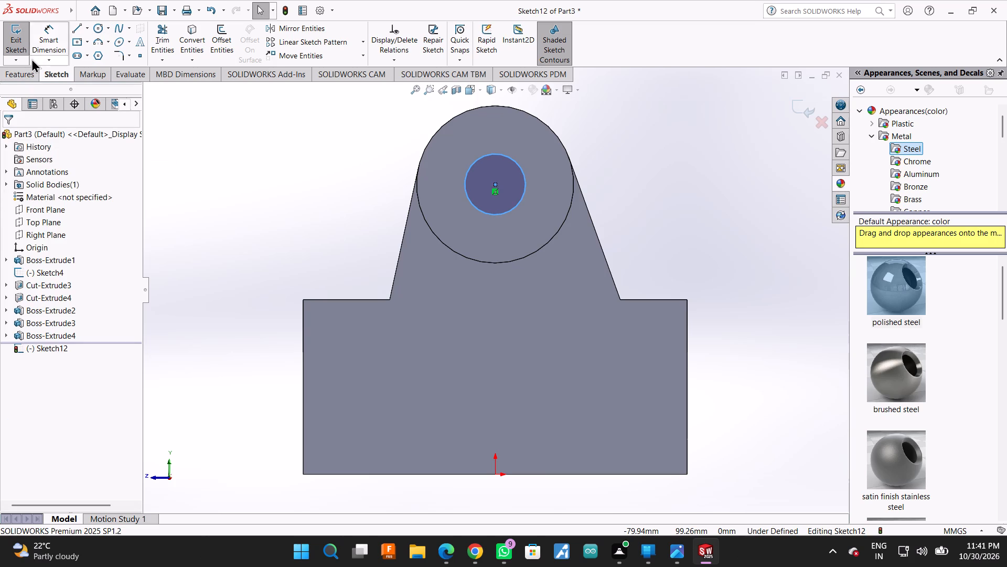
Dimension the inner circle's diameter to 20 mm.
click(39, 30)
click(517, 164)
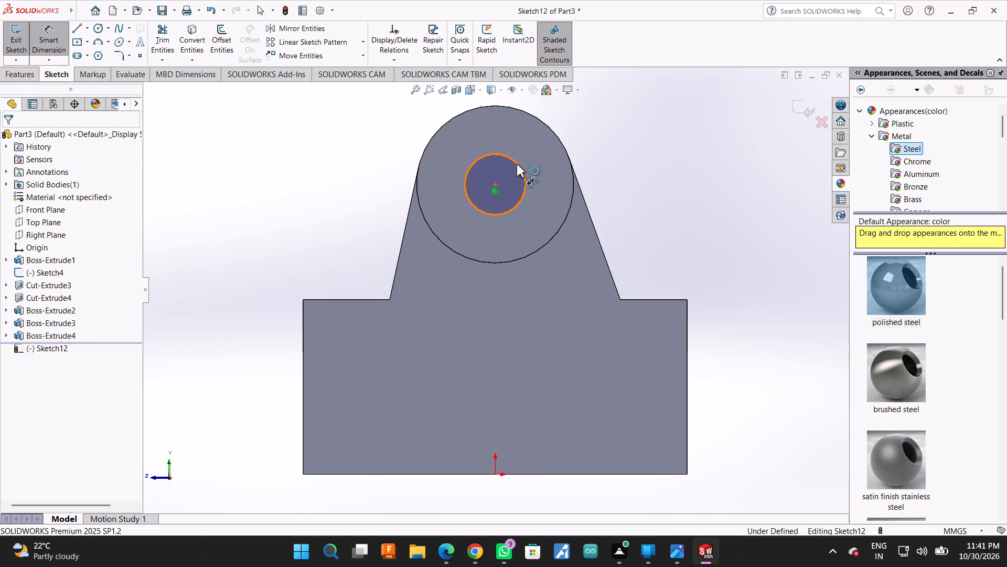
click(656, 178)
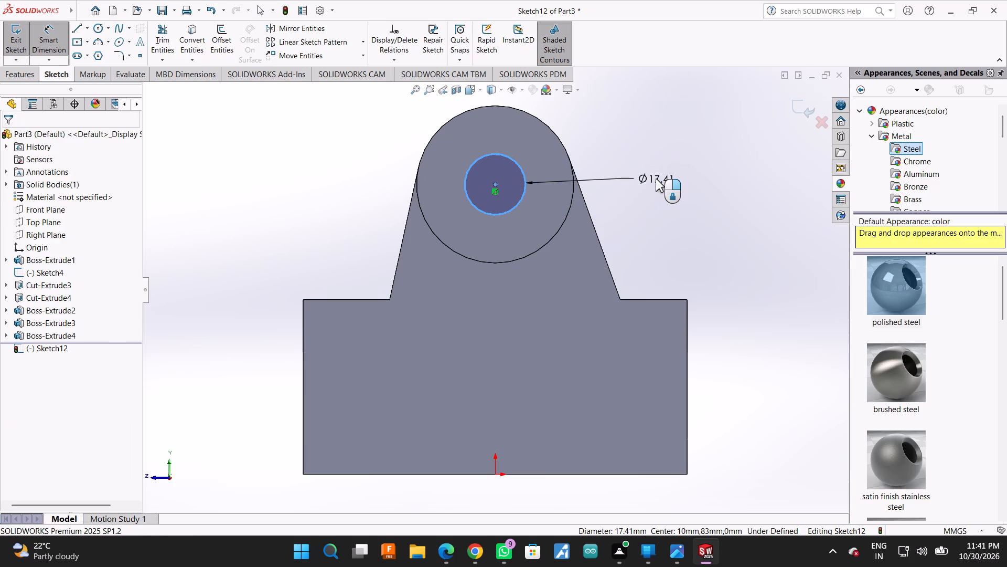
text(20)
key(Return)
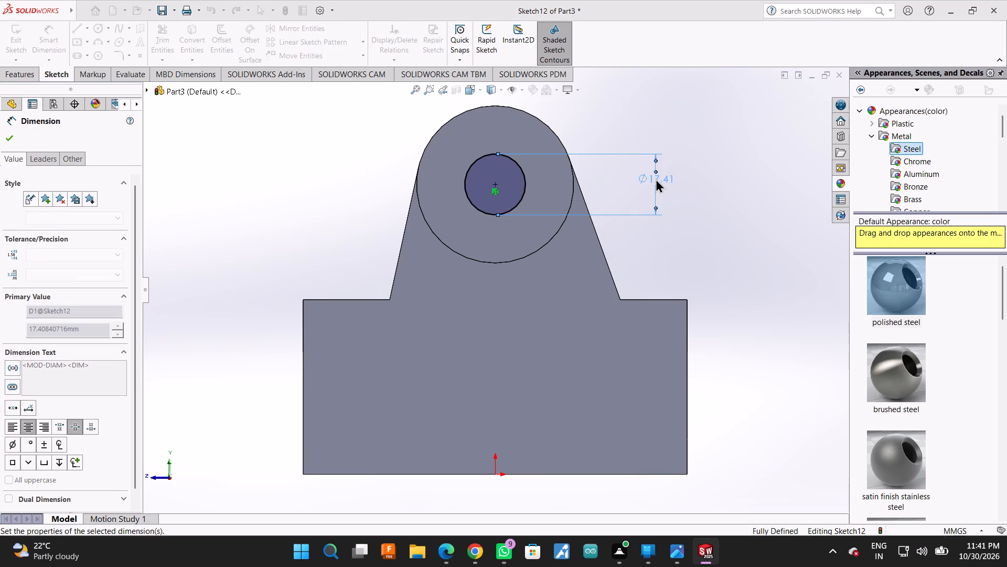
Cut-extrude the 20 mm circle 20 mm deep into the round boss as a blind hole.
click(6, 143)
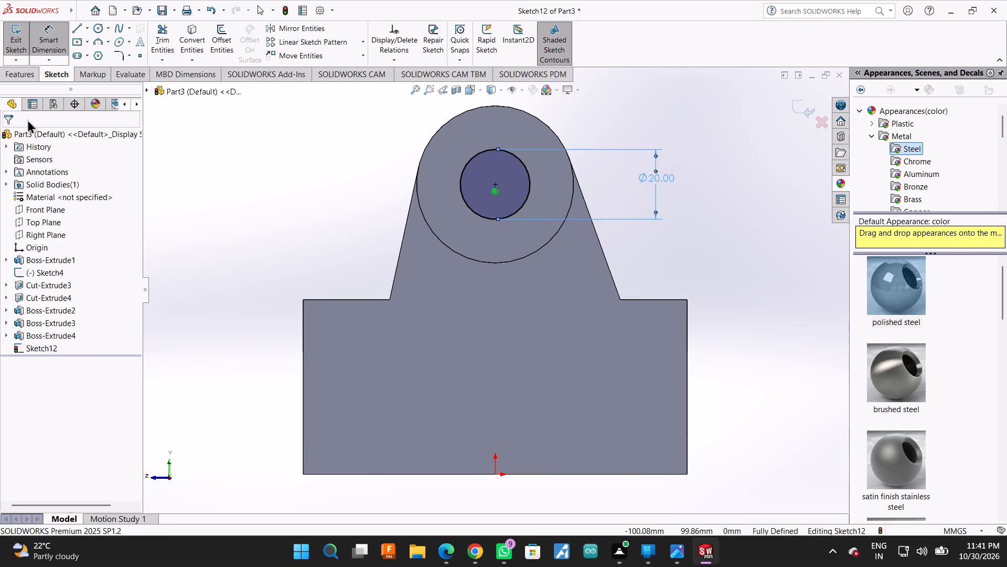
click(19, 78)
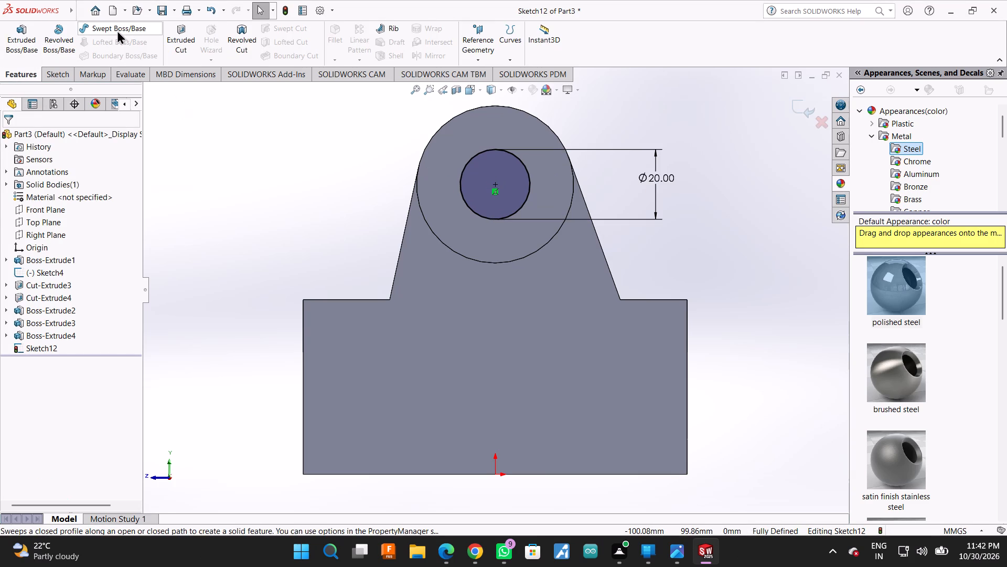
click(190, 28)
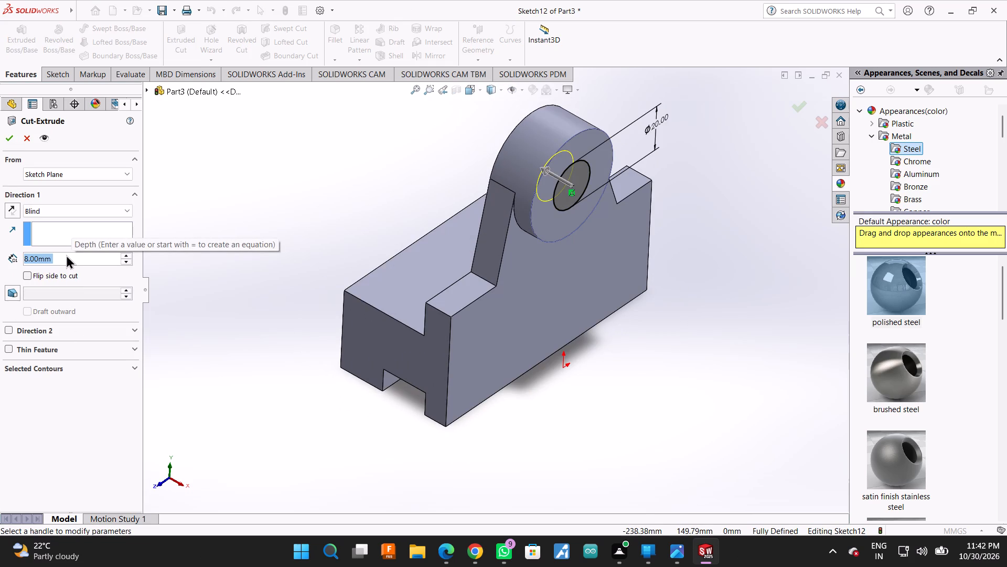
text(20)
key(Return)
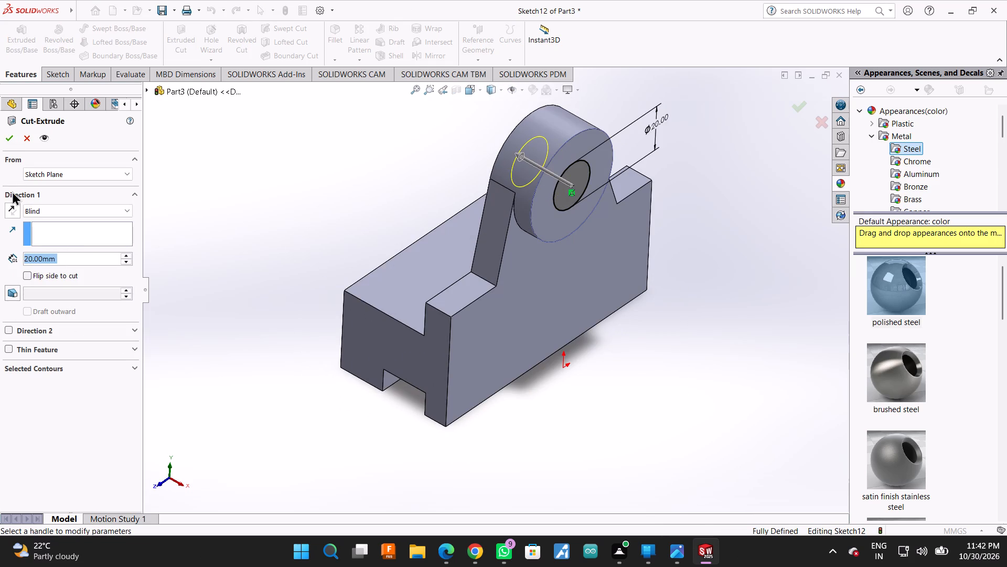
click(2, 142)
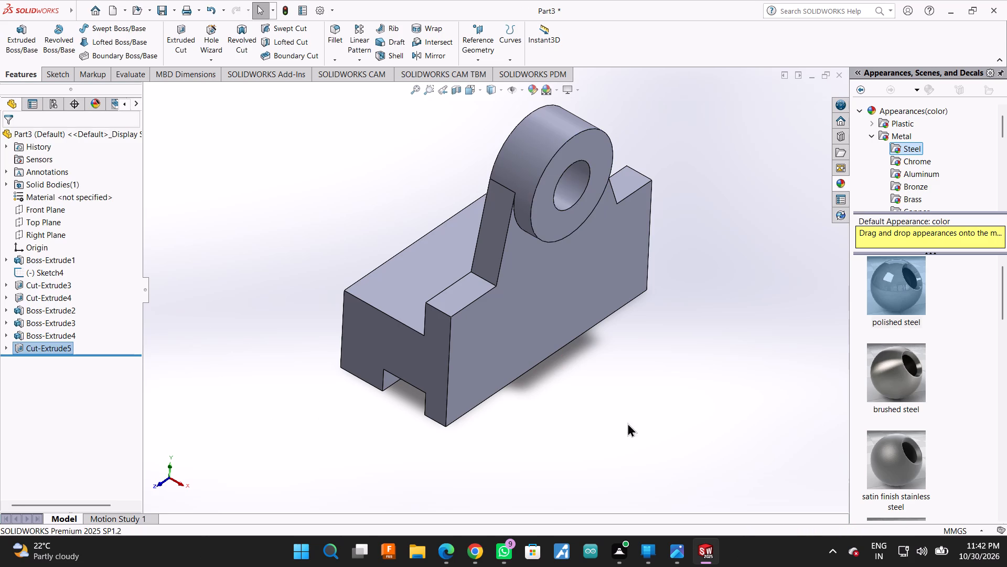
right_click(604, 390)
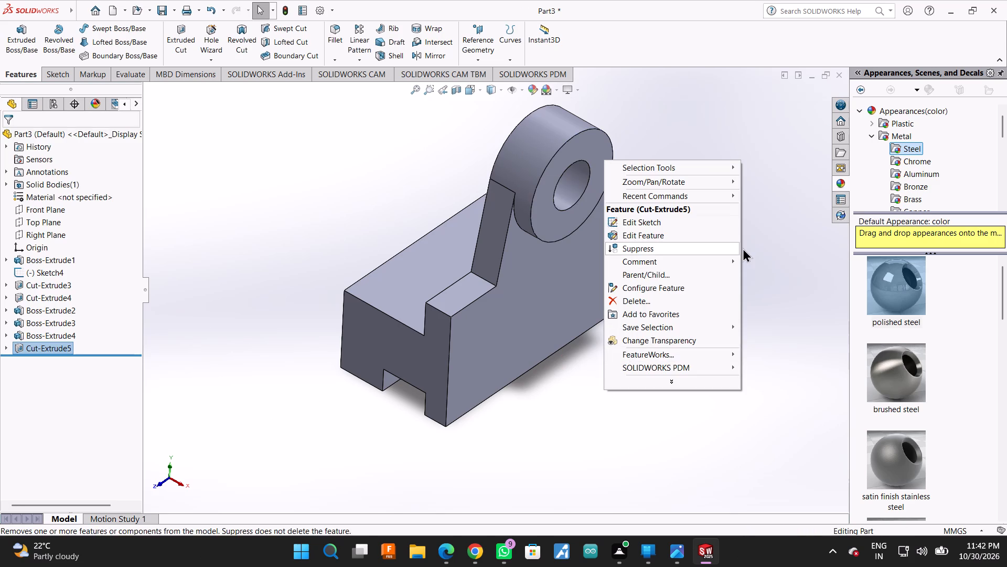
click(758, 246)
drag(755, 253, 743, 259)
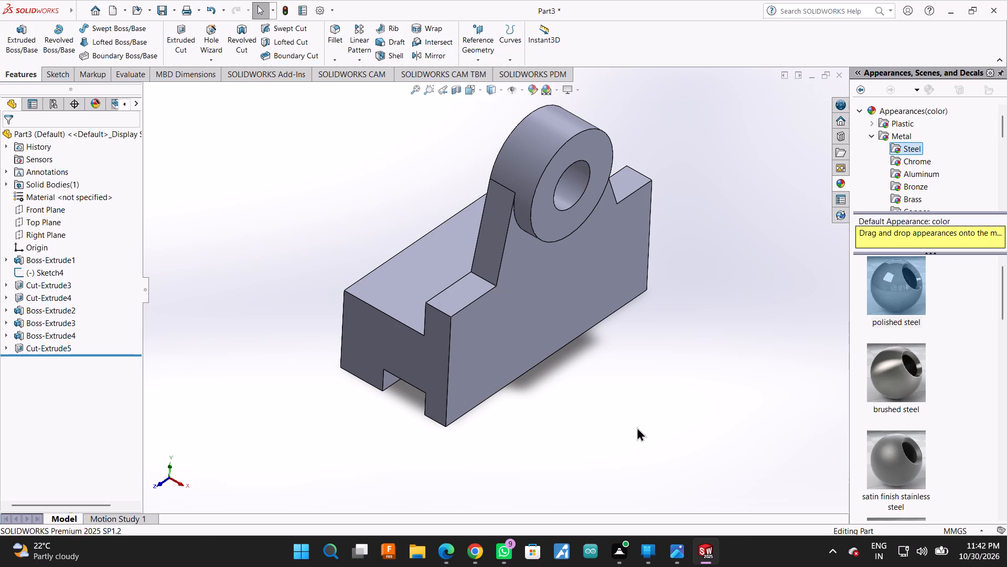
Undo the hole, the round boss and the upright extrusion, going back to the upright's untrimmed circle-and-tangent-lines sketch.
key(ctrl+z)
key(ctrl+z)
key(ctrl+z)
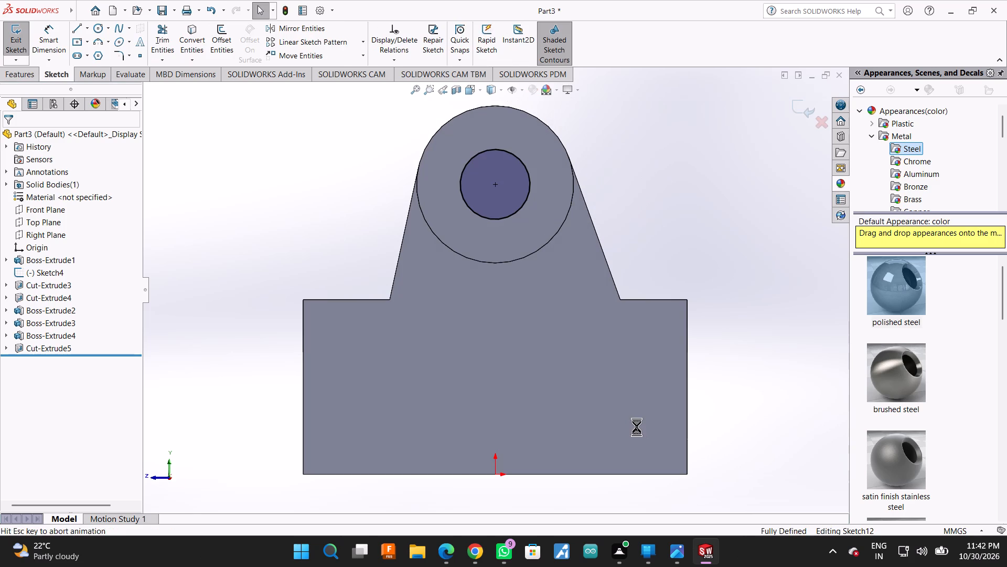
key(ctrl+z)
key(ctrl+z)
key(ctrl+z)
key(ctrl+z)
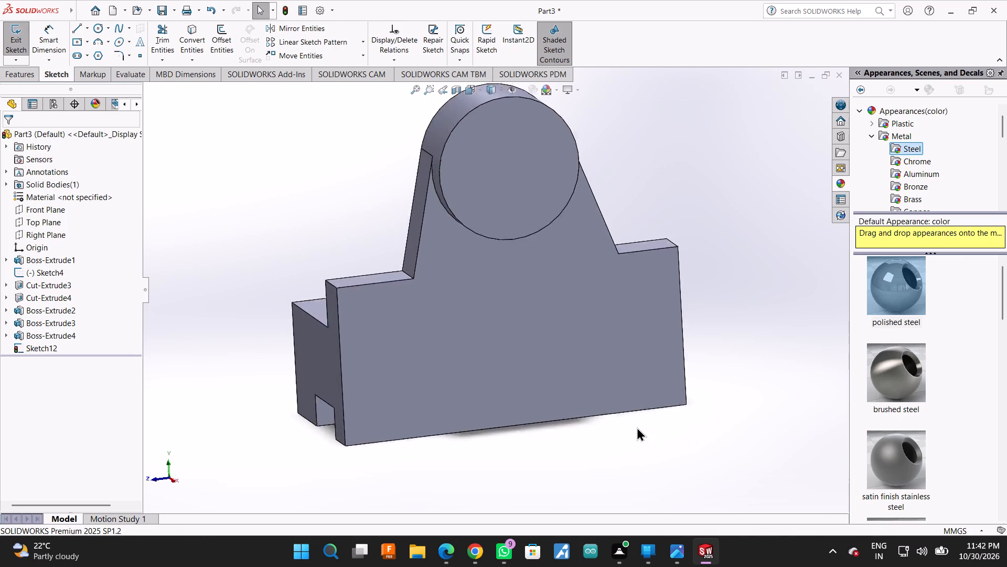
key(ctrl+z)
key(ctrl+z)
key(ctrl+z)
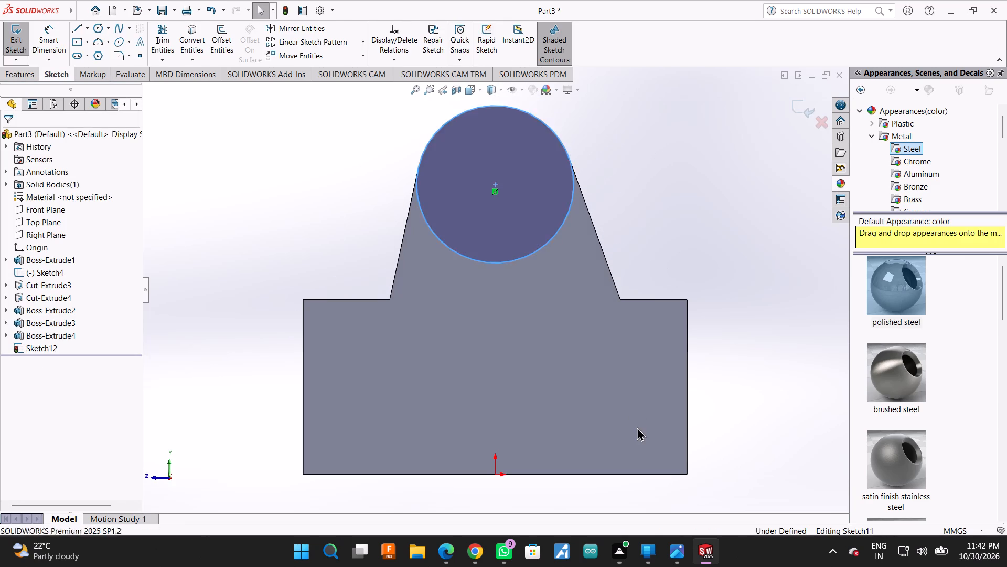
key(ctrl+z)
key(ctrl+z)
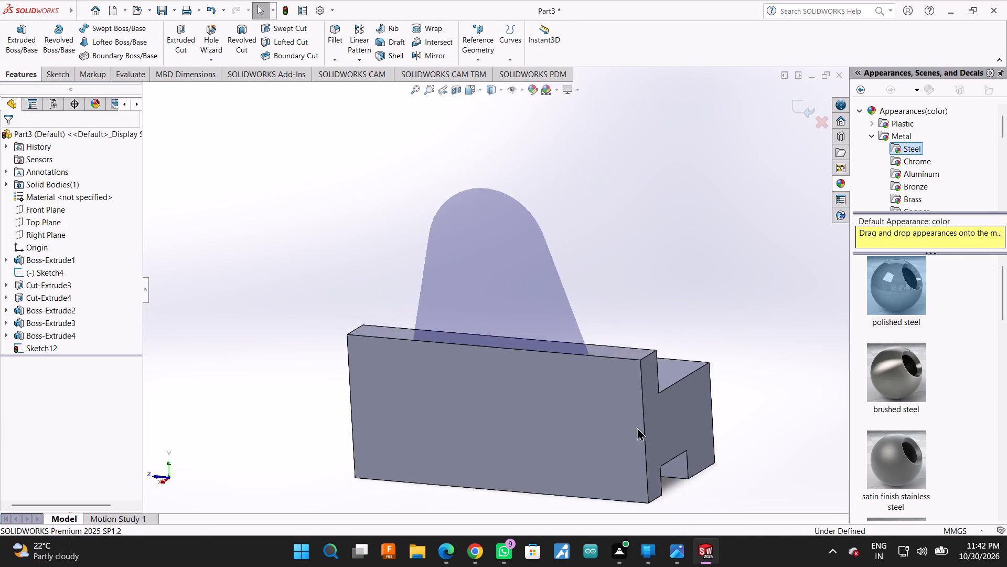
key(ctrl+z)
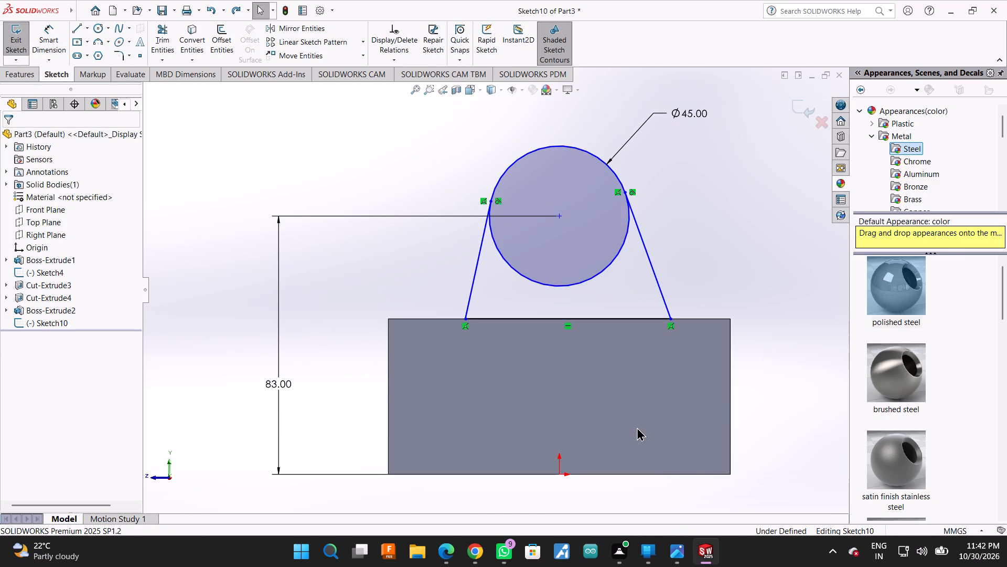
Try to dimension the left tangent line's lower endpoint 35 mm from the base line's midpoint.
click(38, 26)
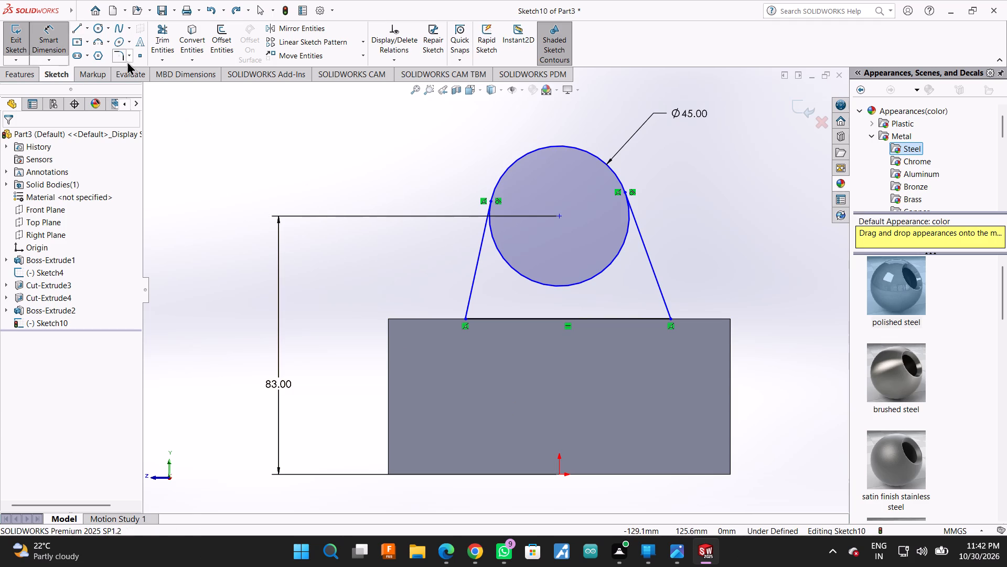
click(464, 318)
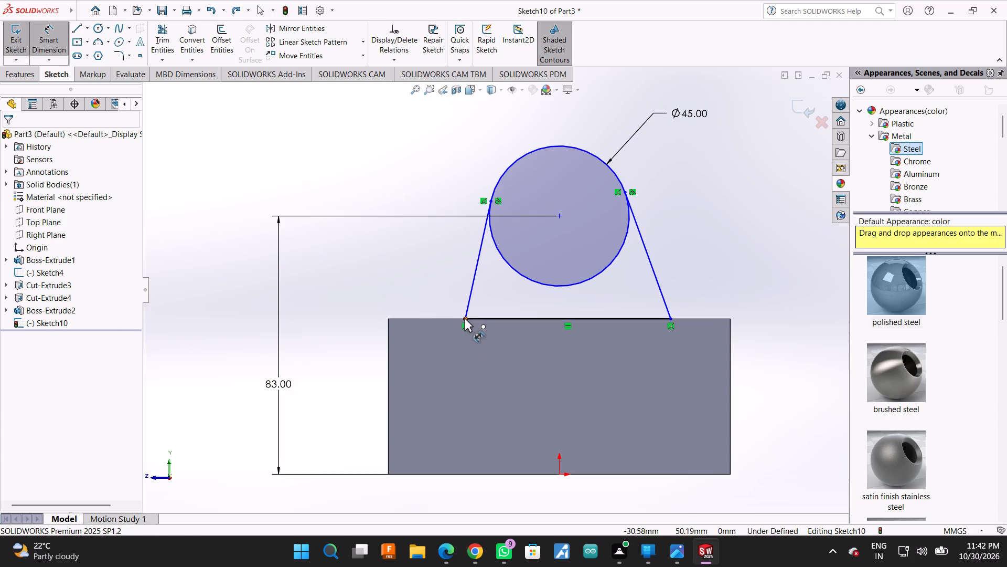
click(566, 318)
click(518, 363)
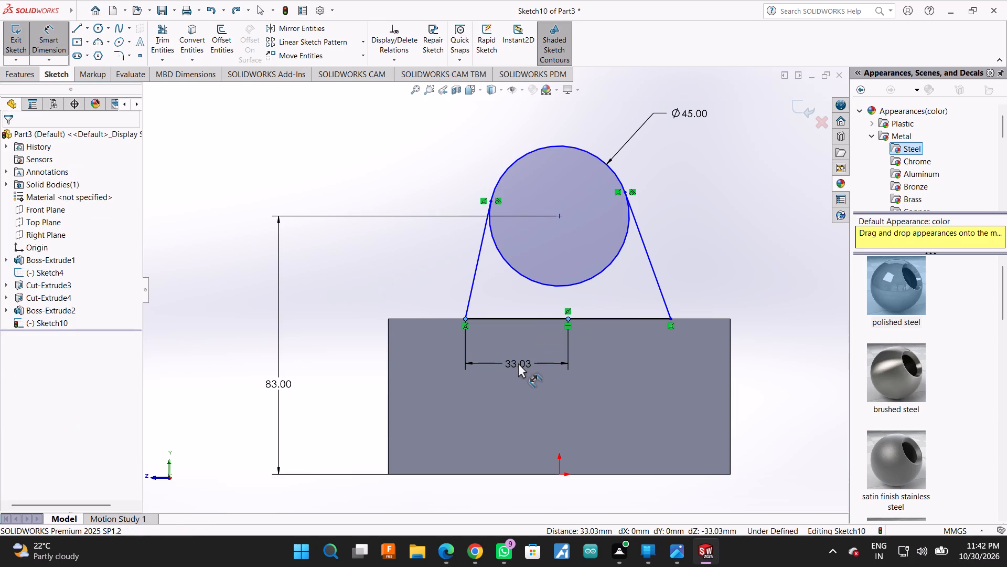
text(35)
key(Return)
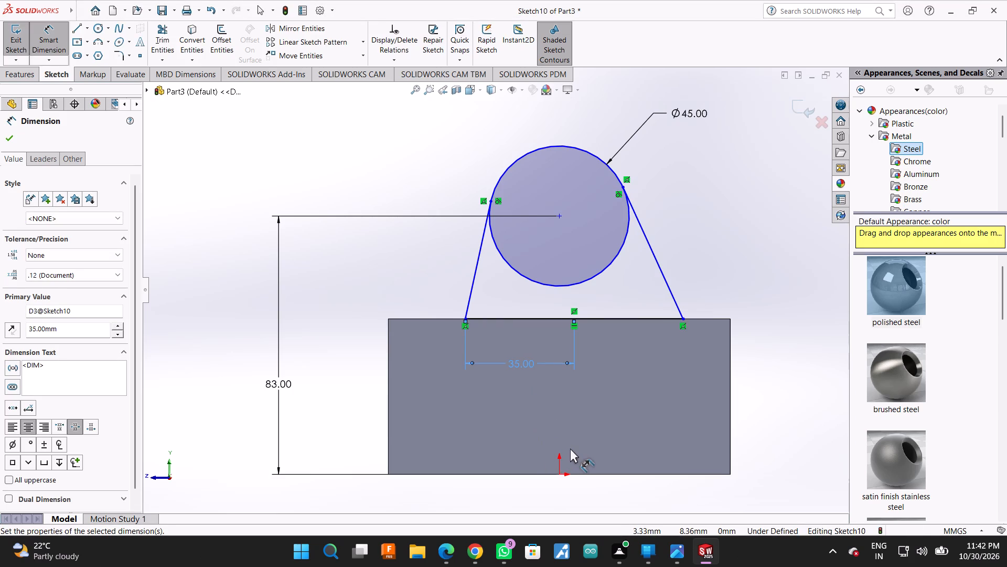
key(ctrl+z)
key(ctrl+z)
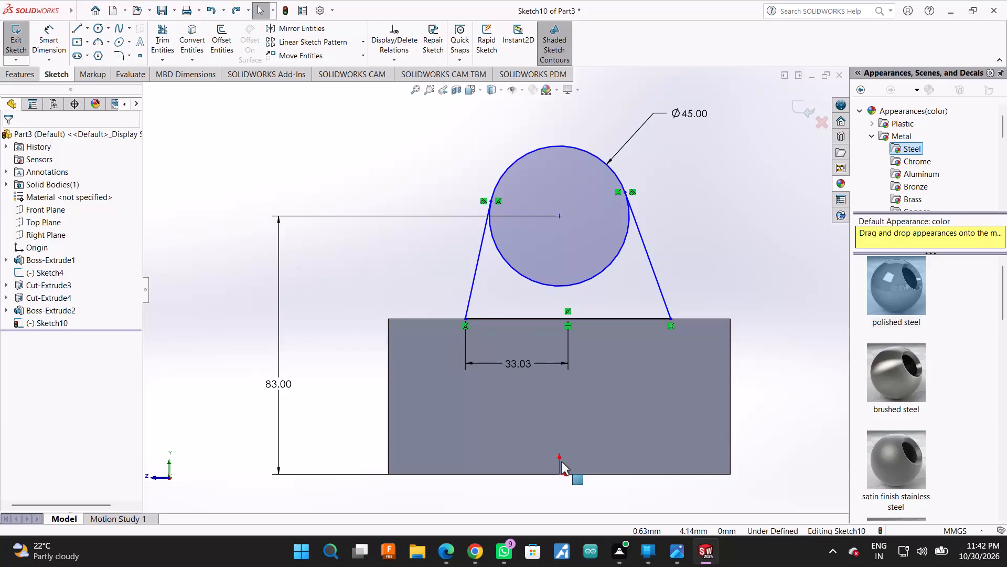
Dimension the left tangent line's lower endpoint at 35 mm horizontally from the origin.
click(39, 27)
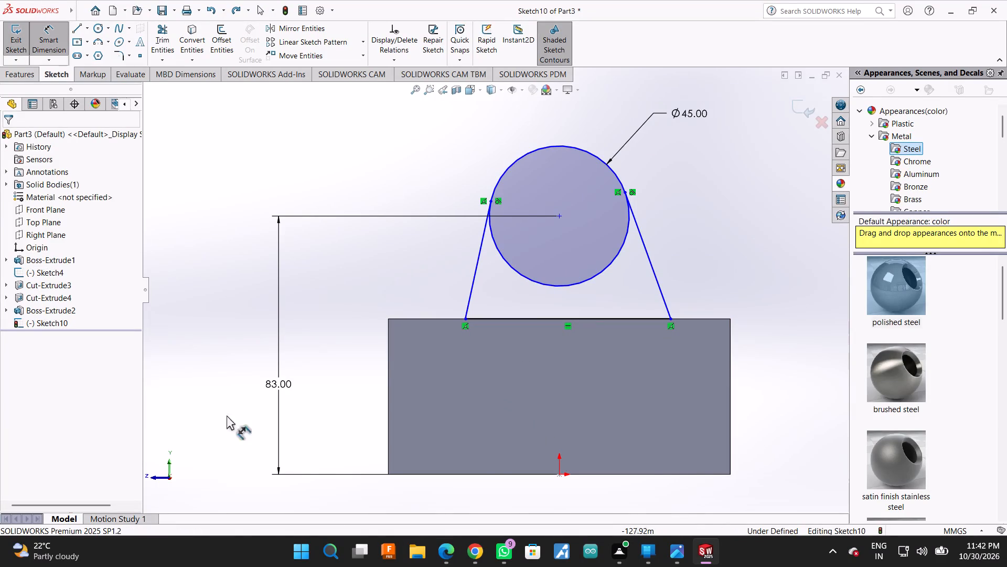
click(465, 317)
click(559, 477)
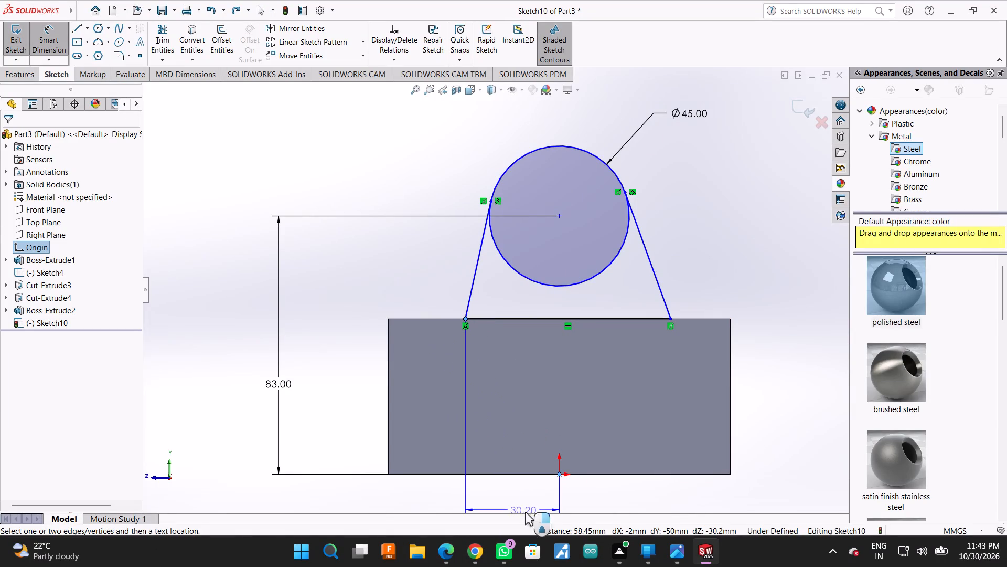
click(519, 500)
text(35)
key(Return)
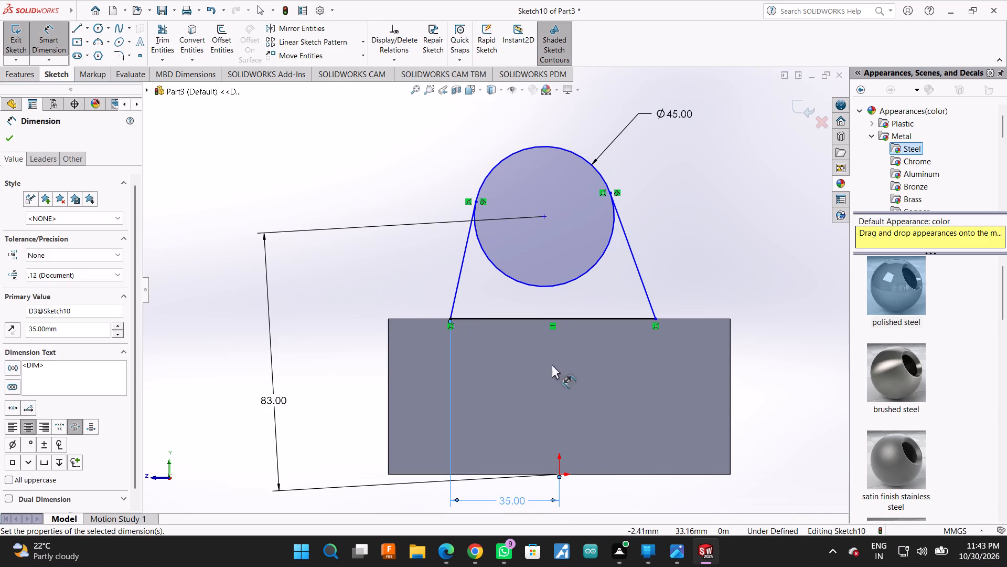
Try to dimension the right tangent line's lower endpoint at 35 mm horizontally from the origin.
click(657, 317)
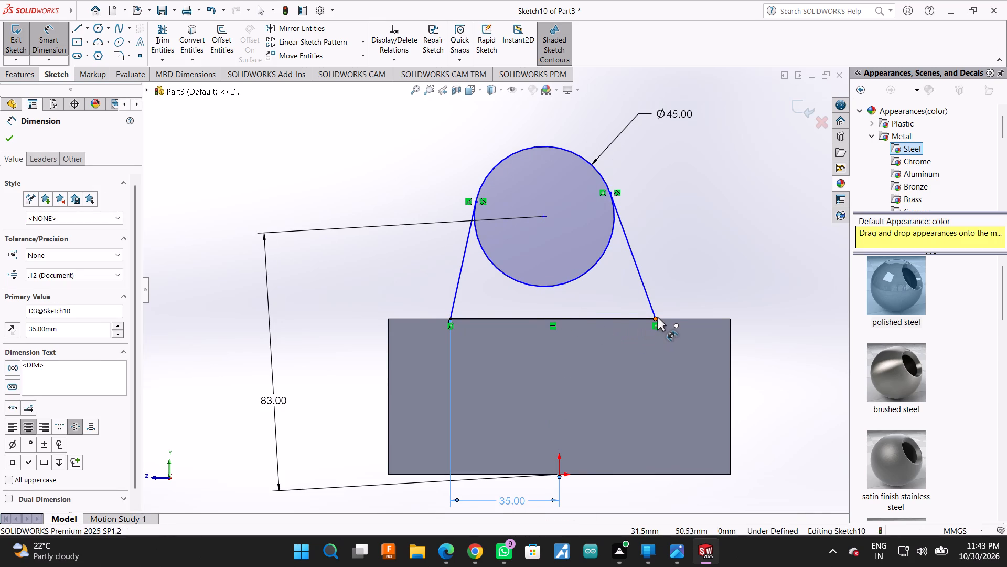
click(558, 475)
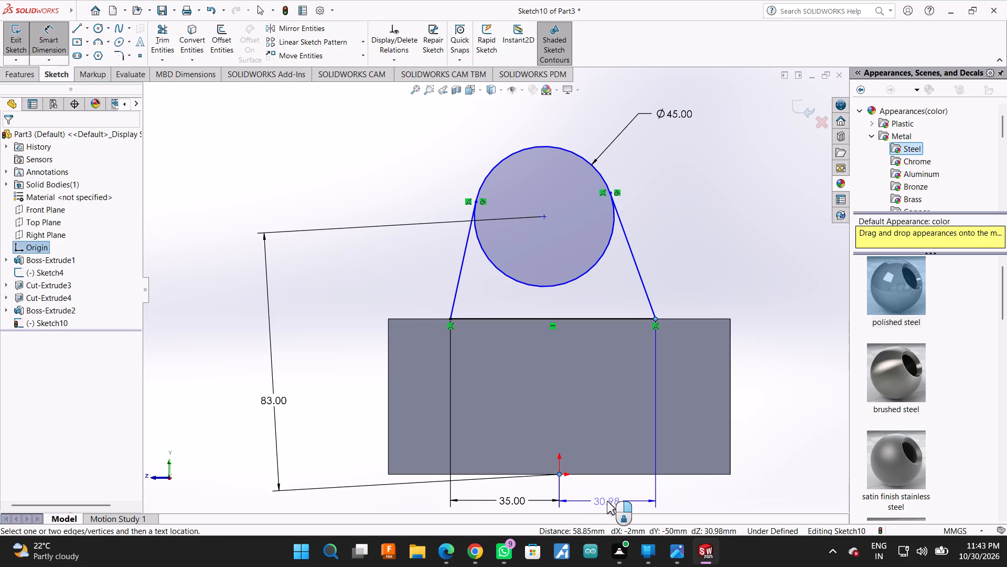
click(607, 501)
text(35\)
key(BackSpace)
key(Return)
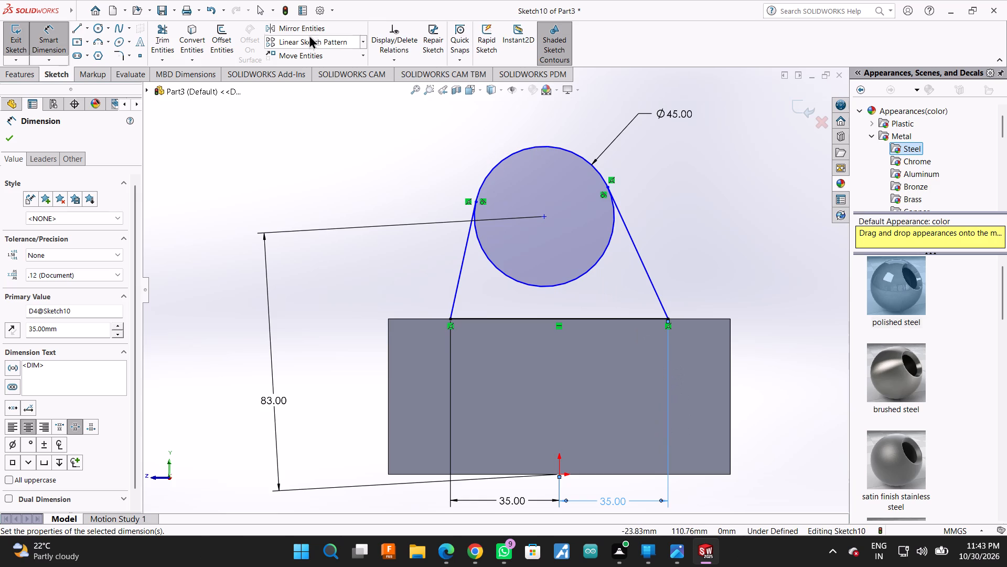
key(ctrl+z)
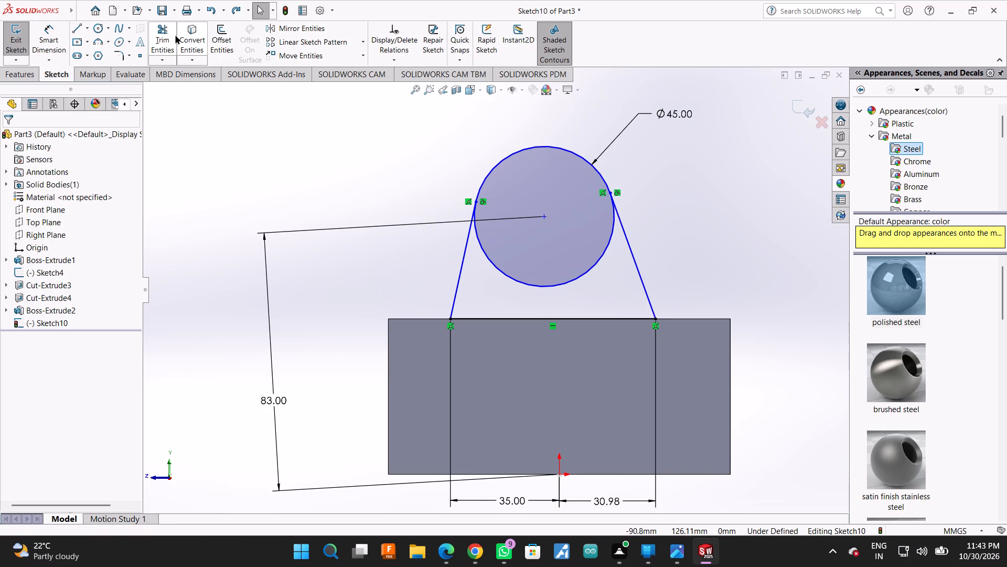
Trim away all the upright's profile geometry, leaving its sketch empty.
click(172, 35)
drag(305, 140, 532, 0)
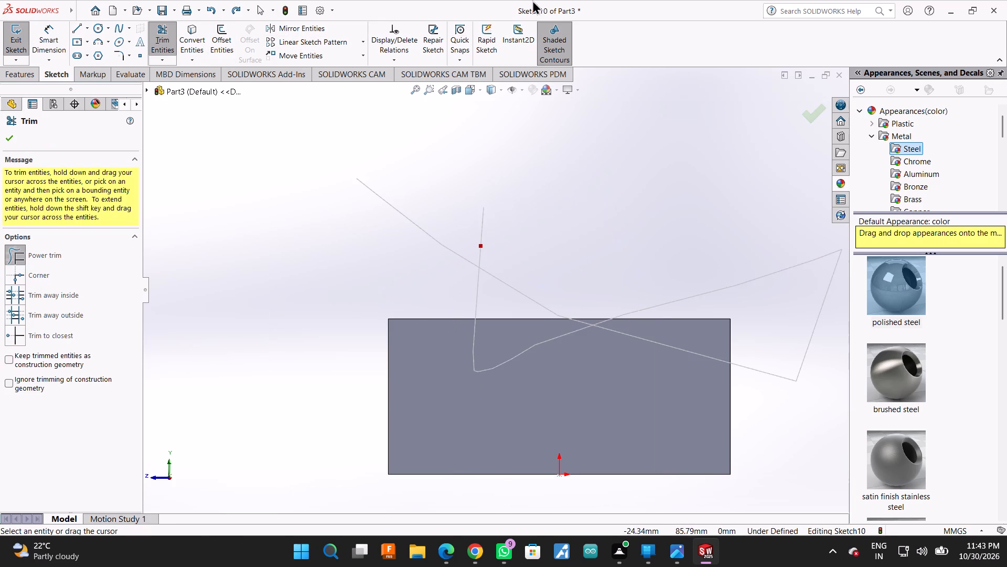
drag(532, 0, 586, 235)
Sketch a vertical construction line about 91 mm long upward from the origin.
click(72, 29)
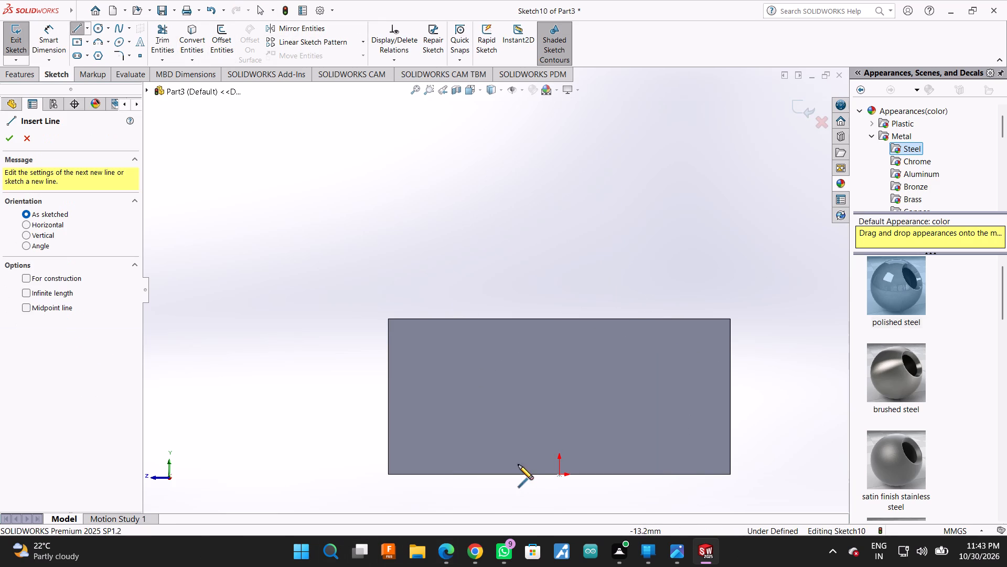
click(27, 278)
click(559, 476)
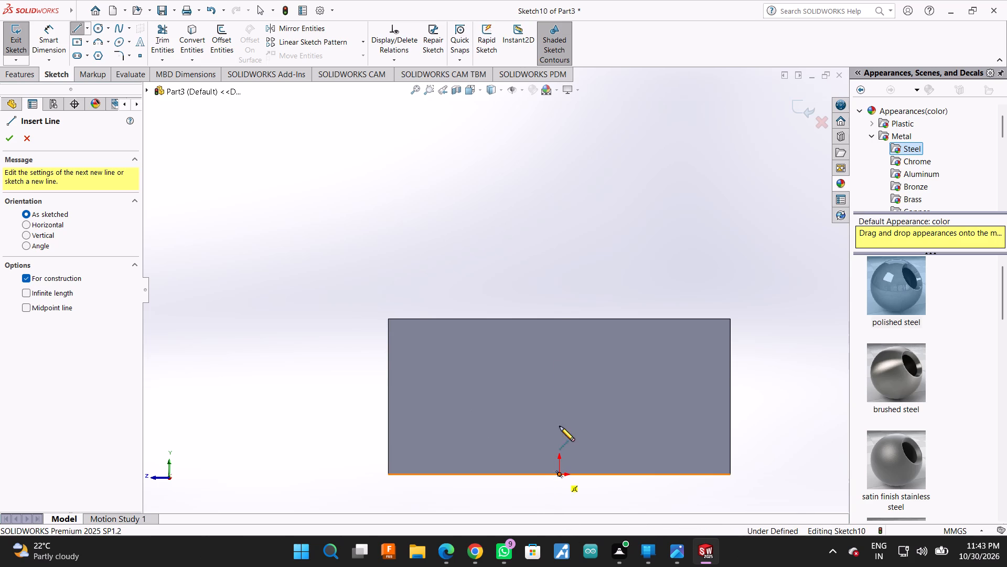
click(562, 191)
key(Escape)
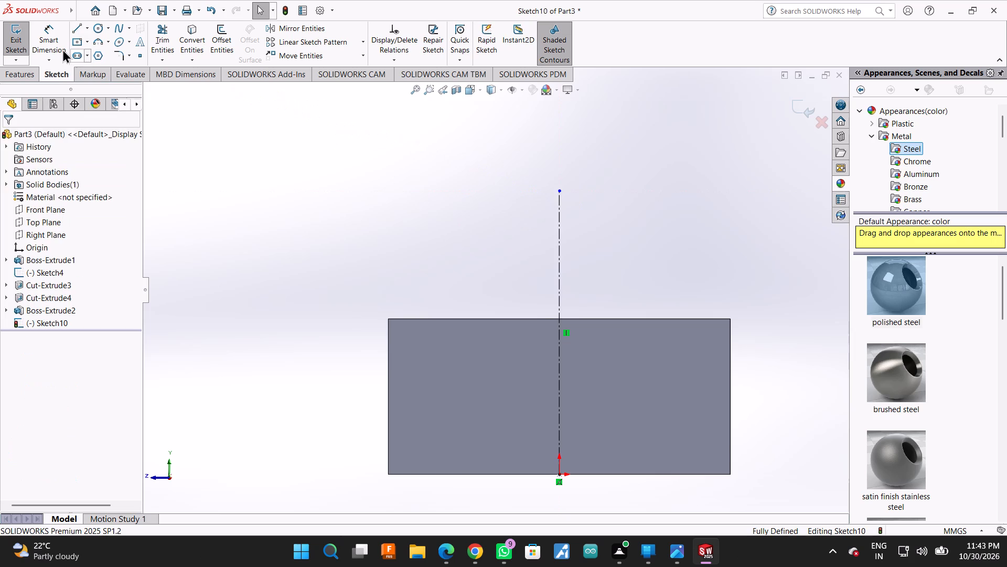
Dimension the vertical construction line's length to 83 mm.
click(57, 35)
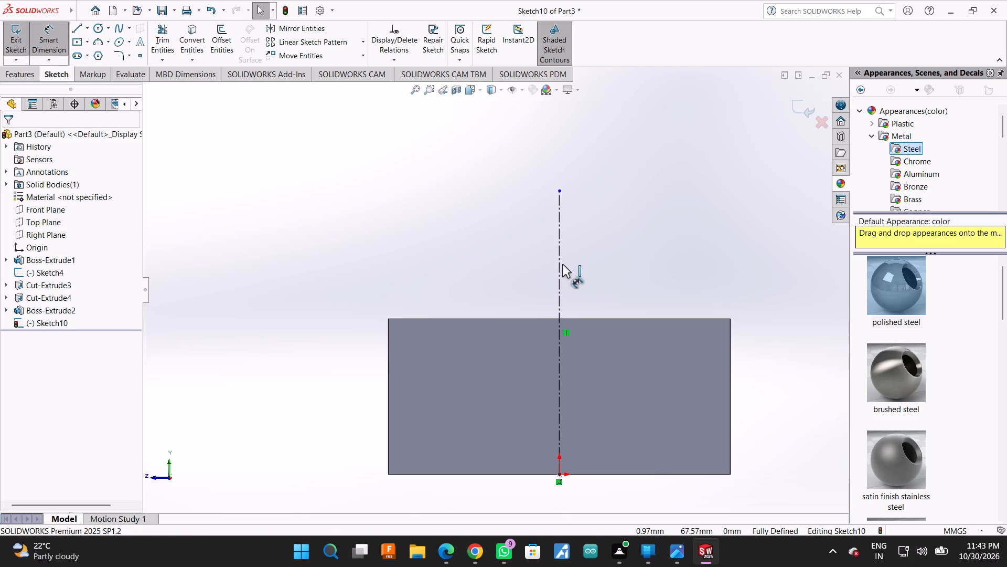
click(562, 264)
click(762, 299)
text(83)
key(Return)
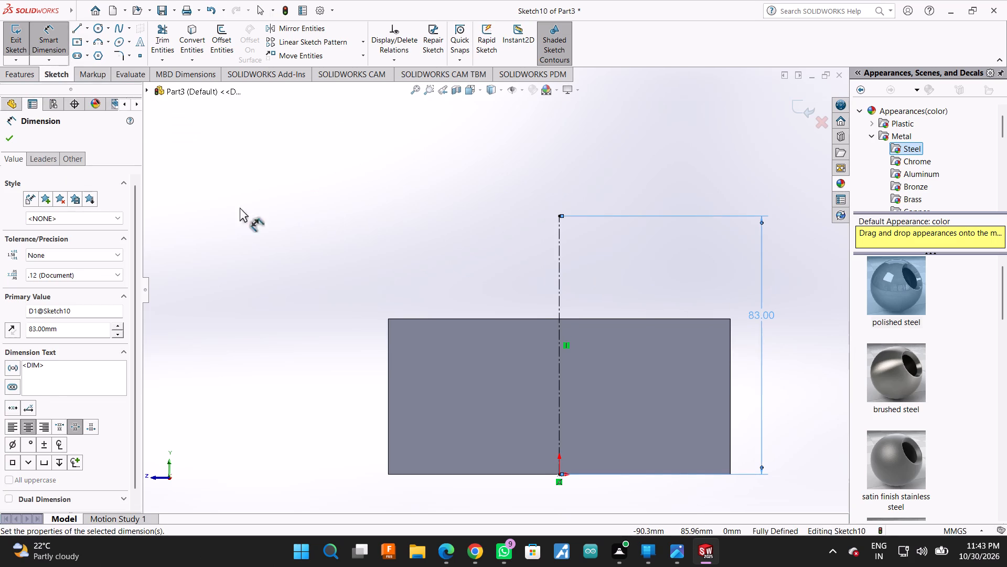
click(14, 135)
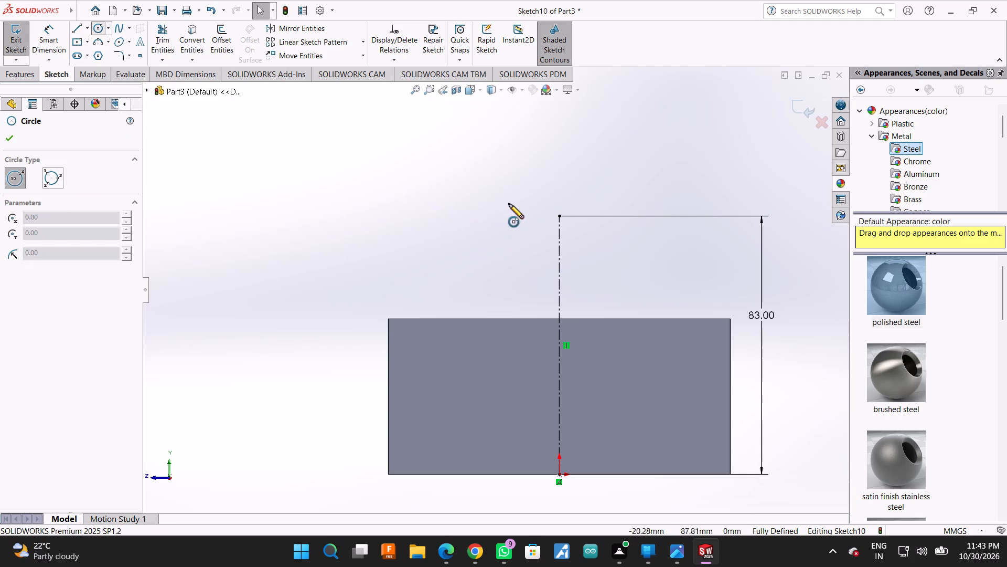
Sketch a circle of about 18.2 mm radius centred on the construction line's upper endpoint.
click(561, 218)
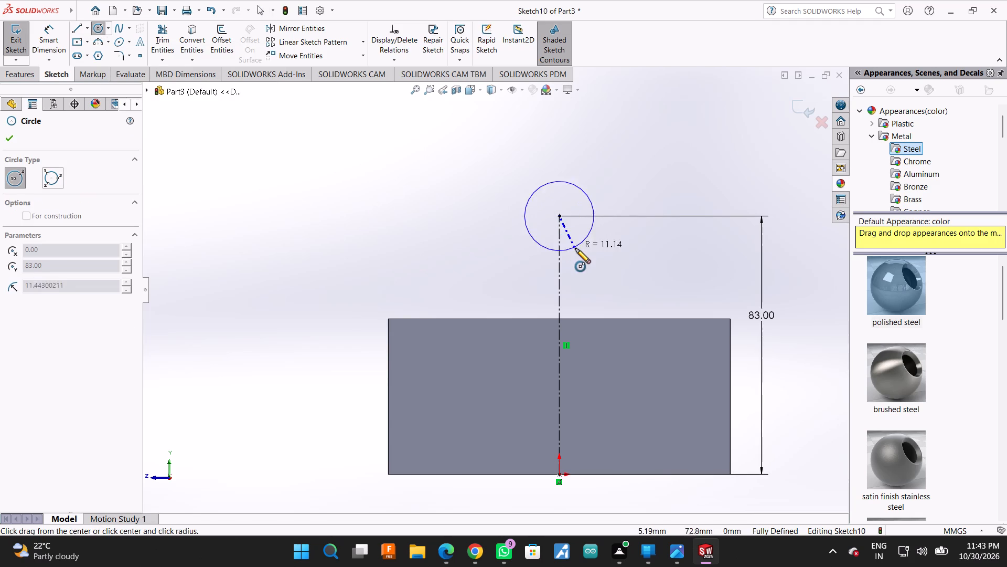
click(593, 261)
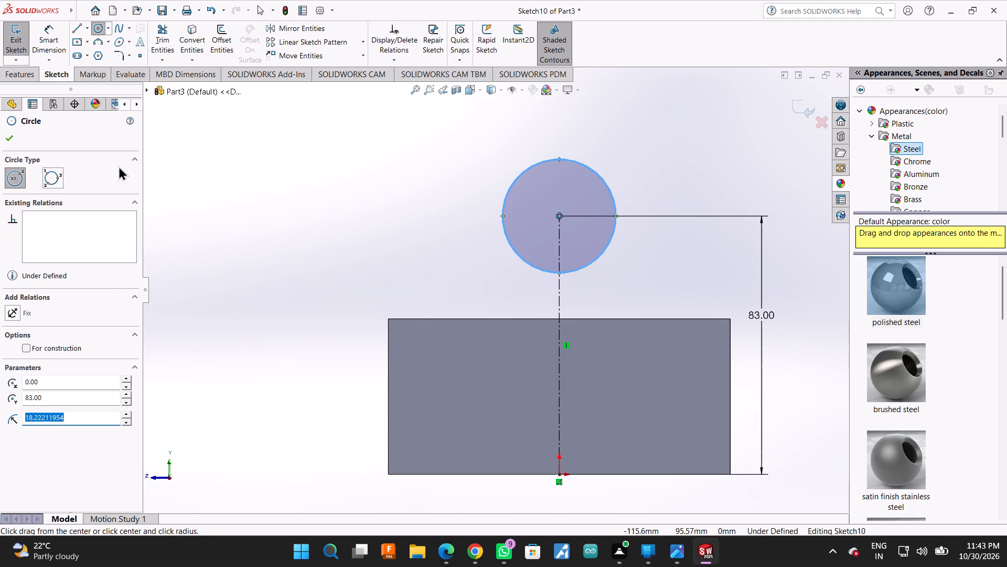
click(8, 141)
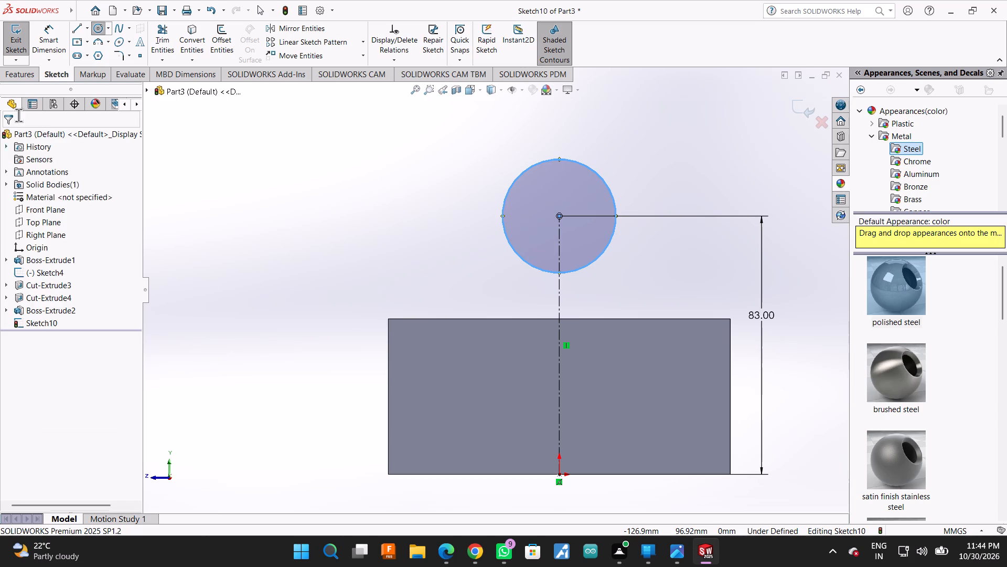
Sketch a horizontal line about 36 mm long along the block's upper edge, leftward from the construction line.
click(72, 26)
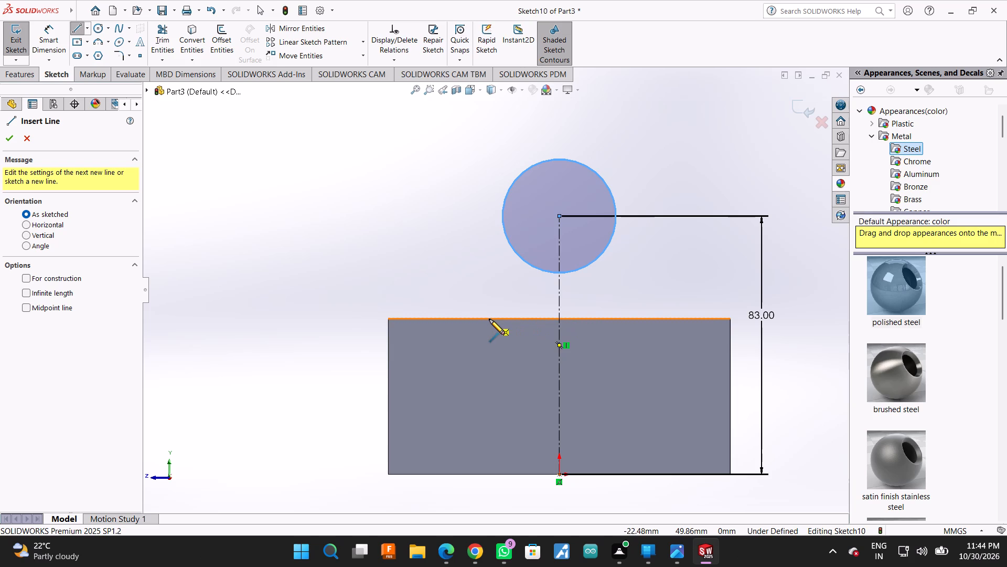
click(558, 321)
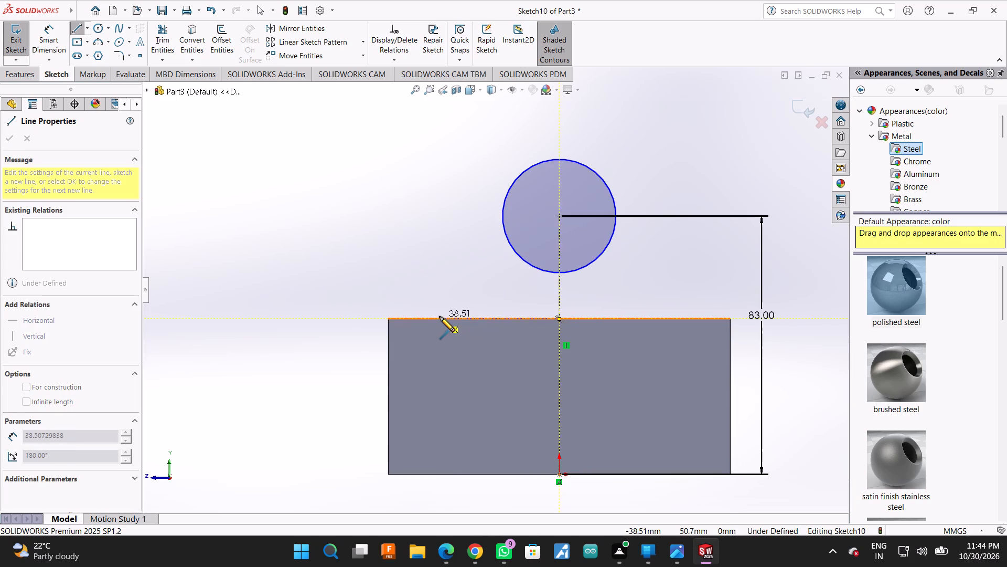
click(447, 318)
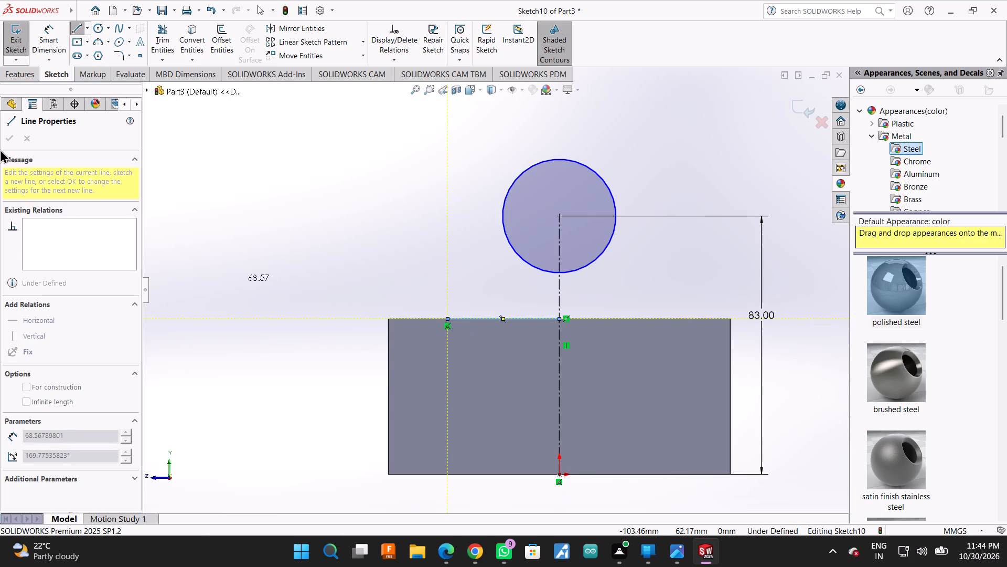
Dimension the horizontal line left of the construction line to 35 mm.
click(54, 36)
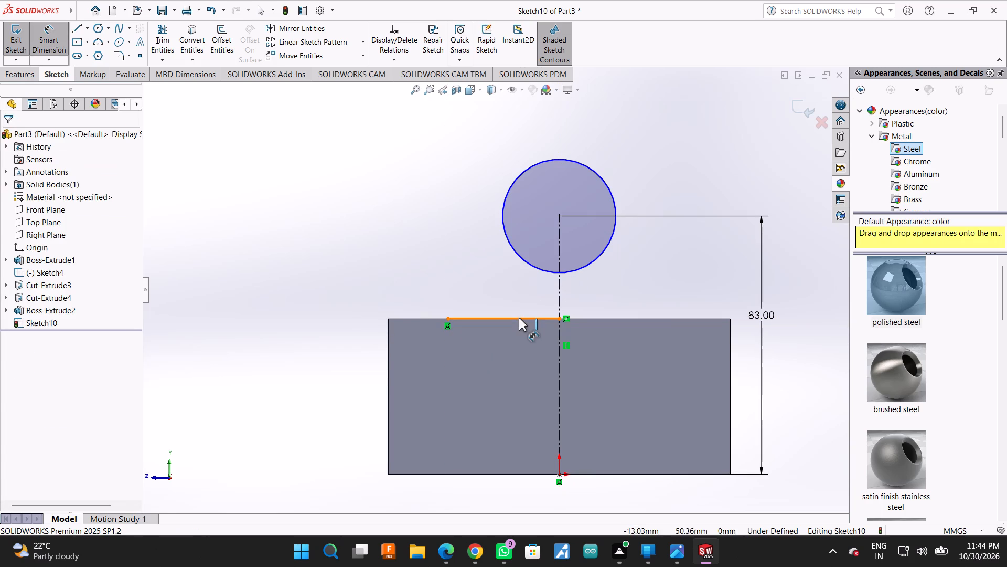
click(519, 318)
click(507, 370)
text(35)
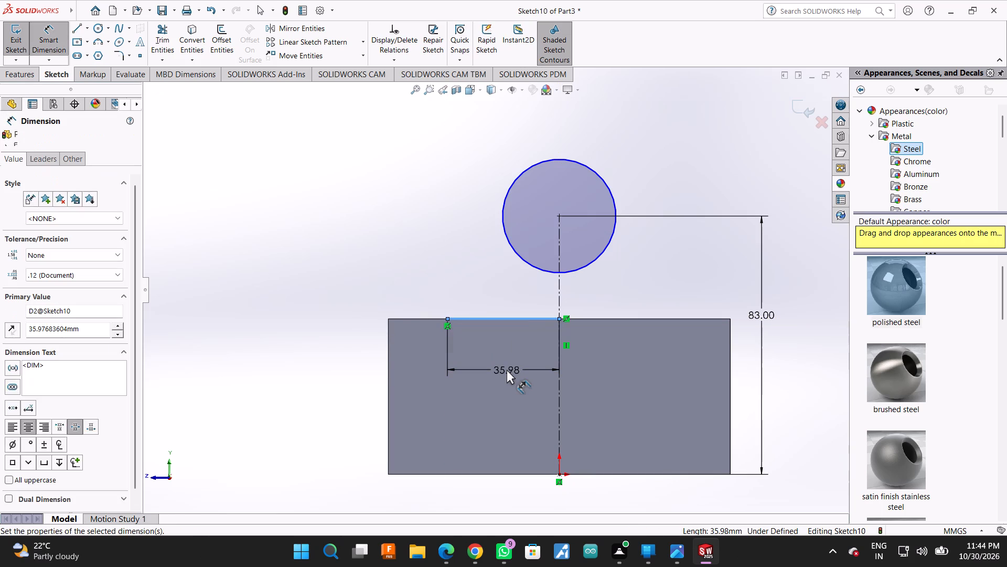
key(Return)
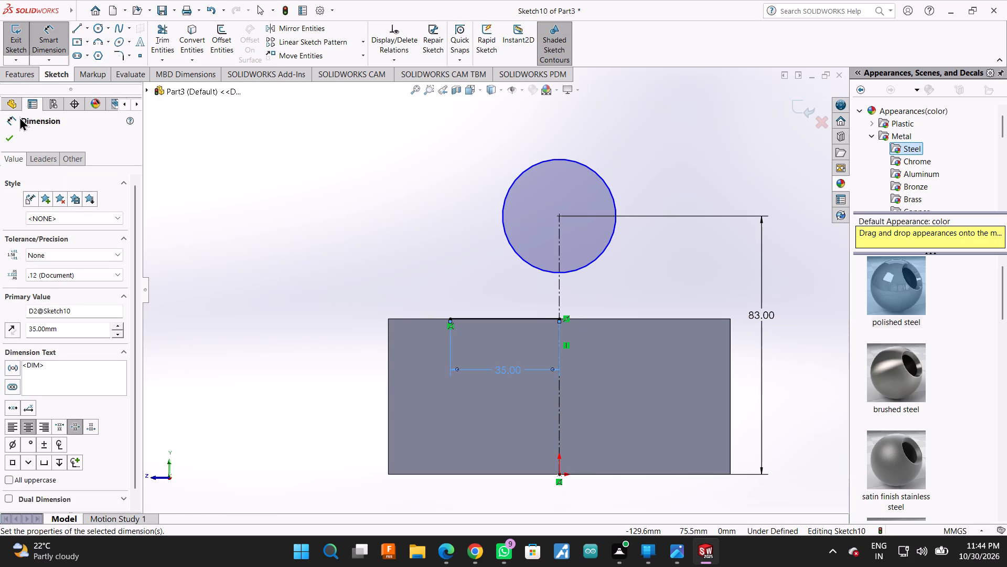
Sketch a second horizontal line about 33 mm long along the block's upper edge, rightward from the construction line.
click(71, 27)
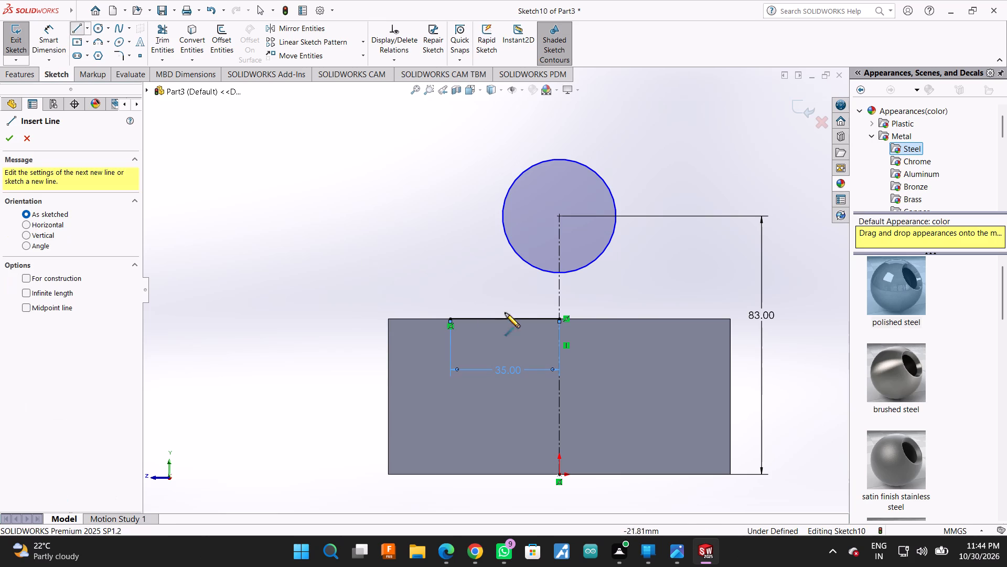
click(558, 321)
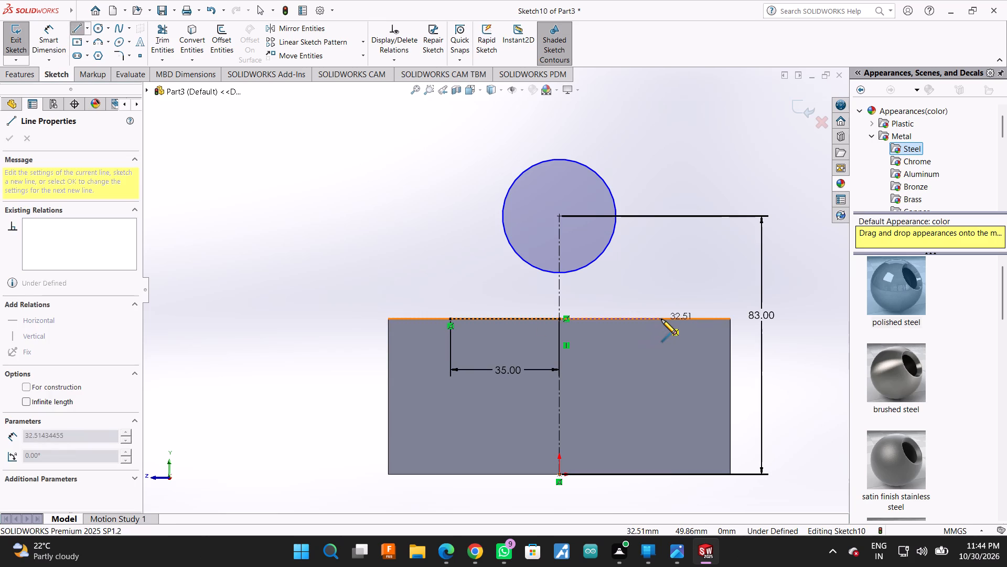
click(661, 319)
Dimension the horizontal line right of the construction line to 35 mm.
click(39, 35)
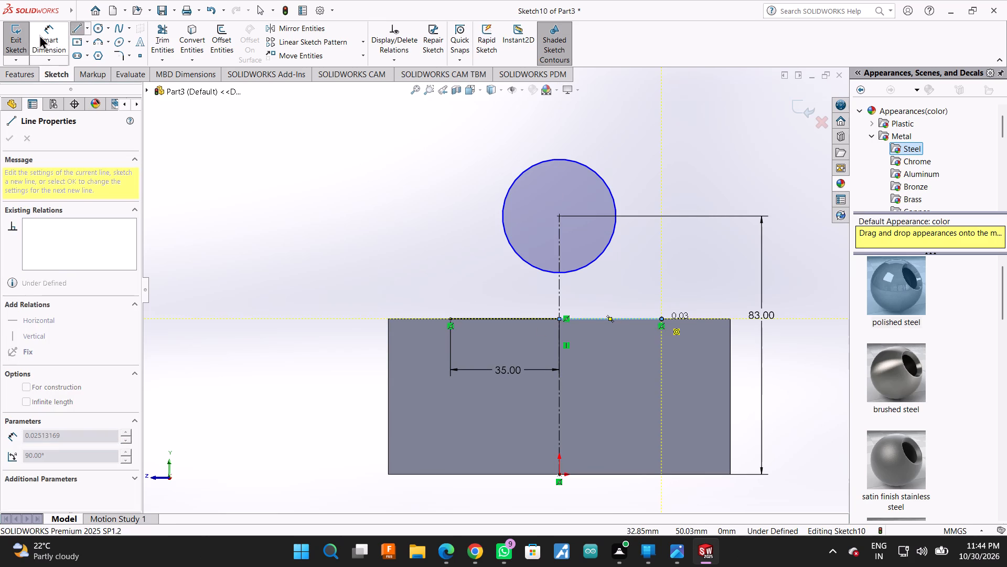
click(608, 319)
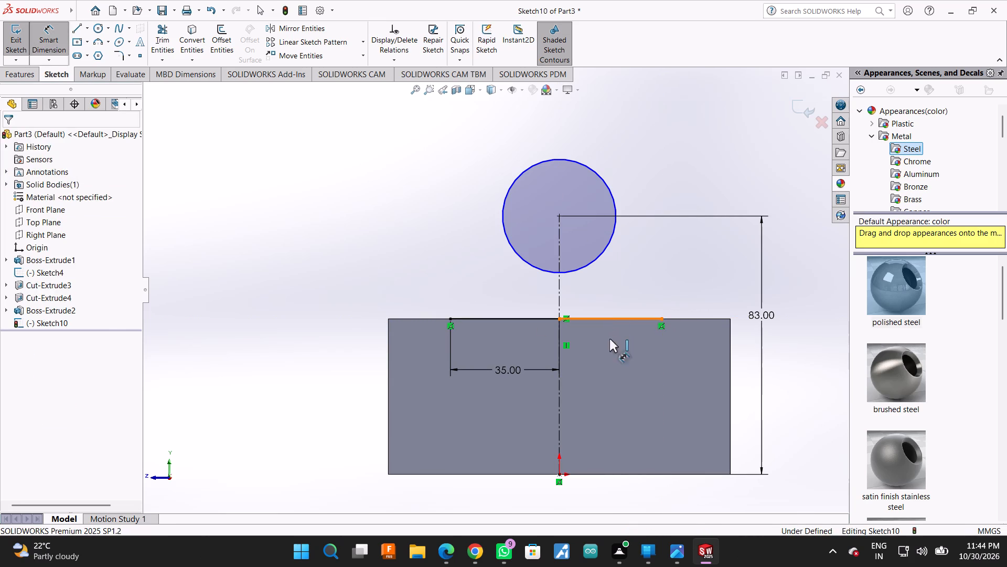
click(609, 360)
text(35)
key(Return)
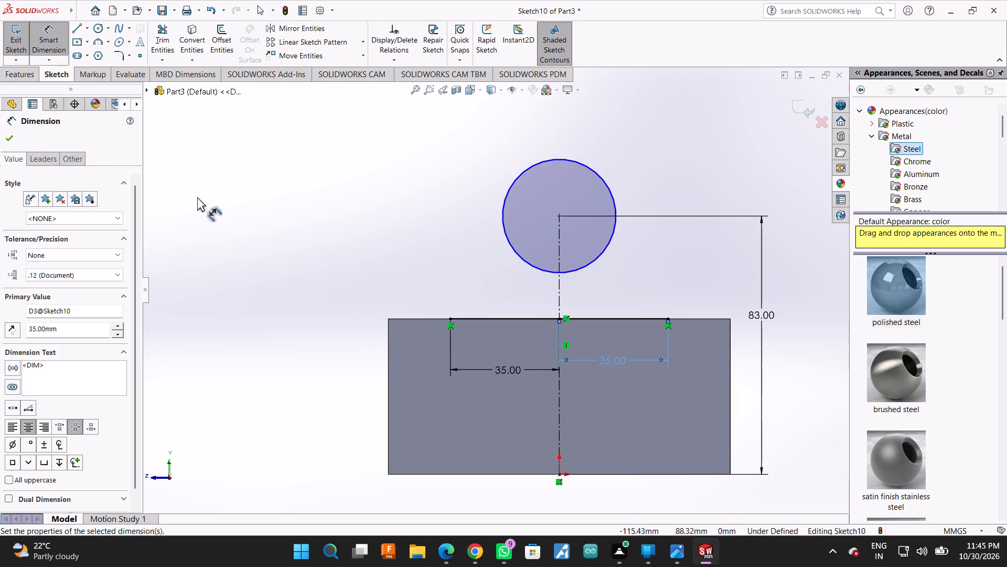
click(5, 139)
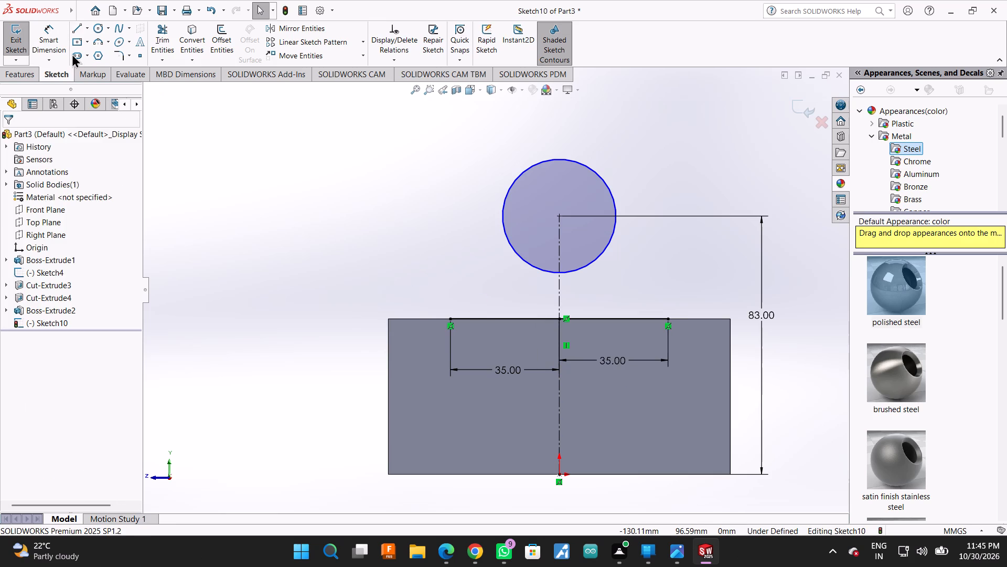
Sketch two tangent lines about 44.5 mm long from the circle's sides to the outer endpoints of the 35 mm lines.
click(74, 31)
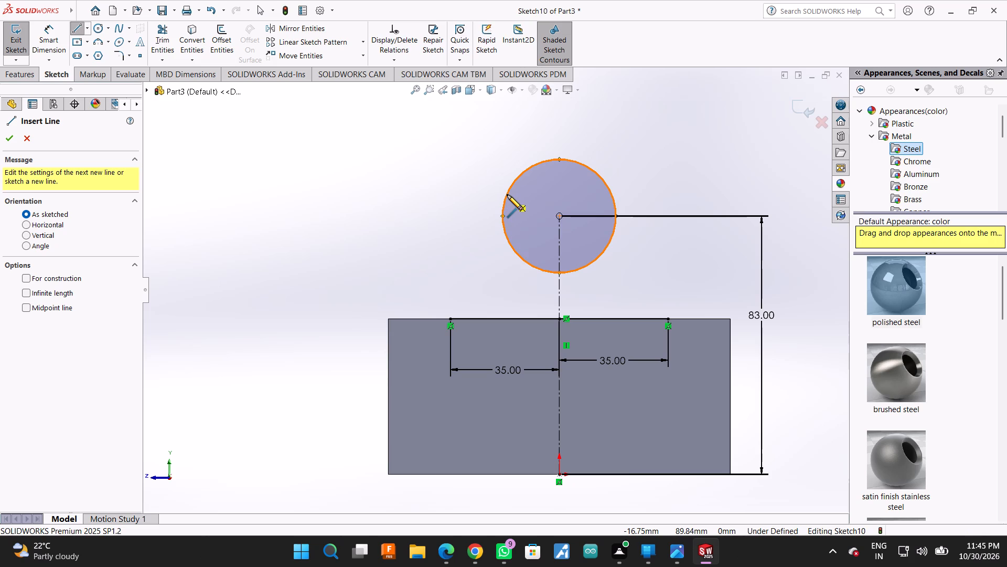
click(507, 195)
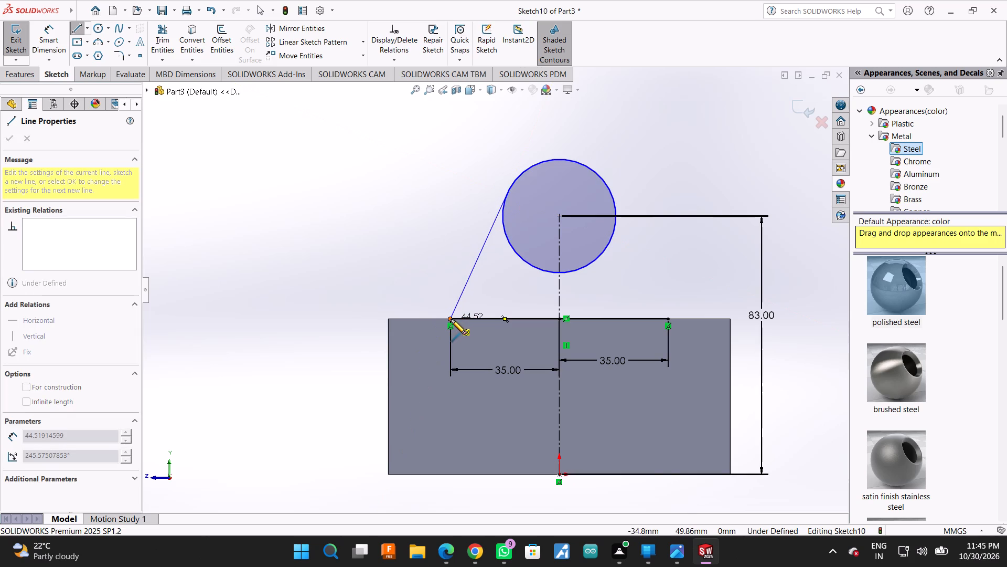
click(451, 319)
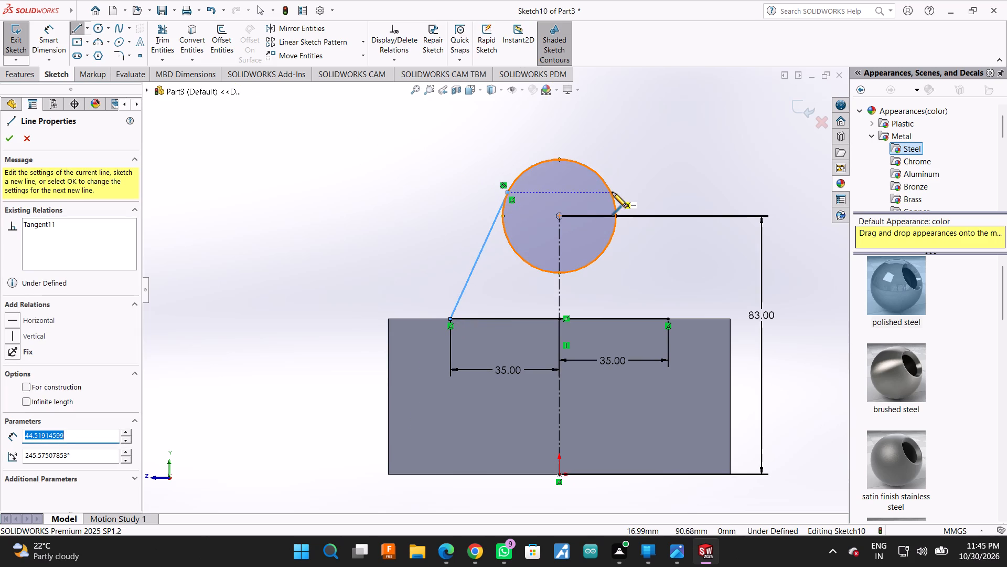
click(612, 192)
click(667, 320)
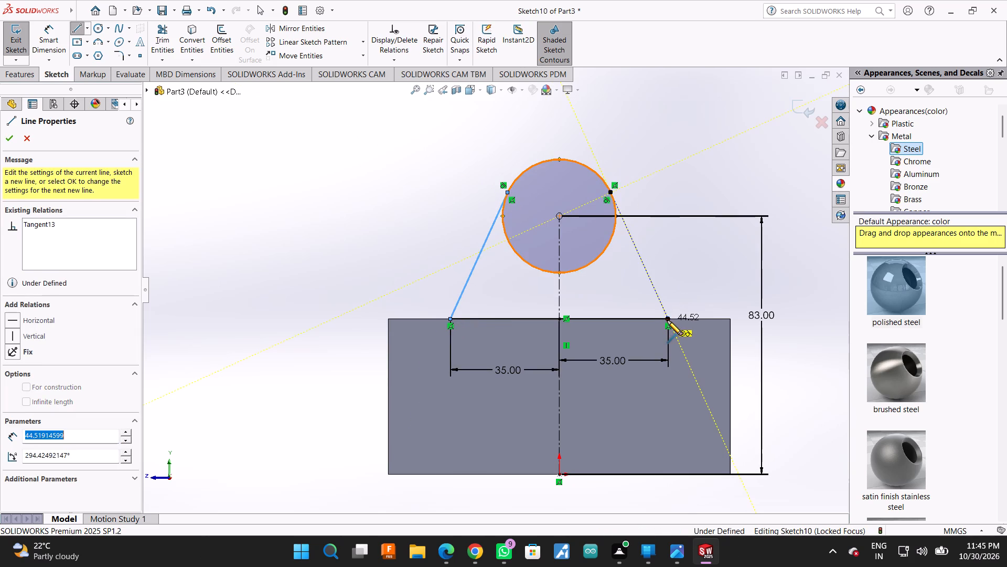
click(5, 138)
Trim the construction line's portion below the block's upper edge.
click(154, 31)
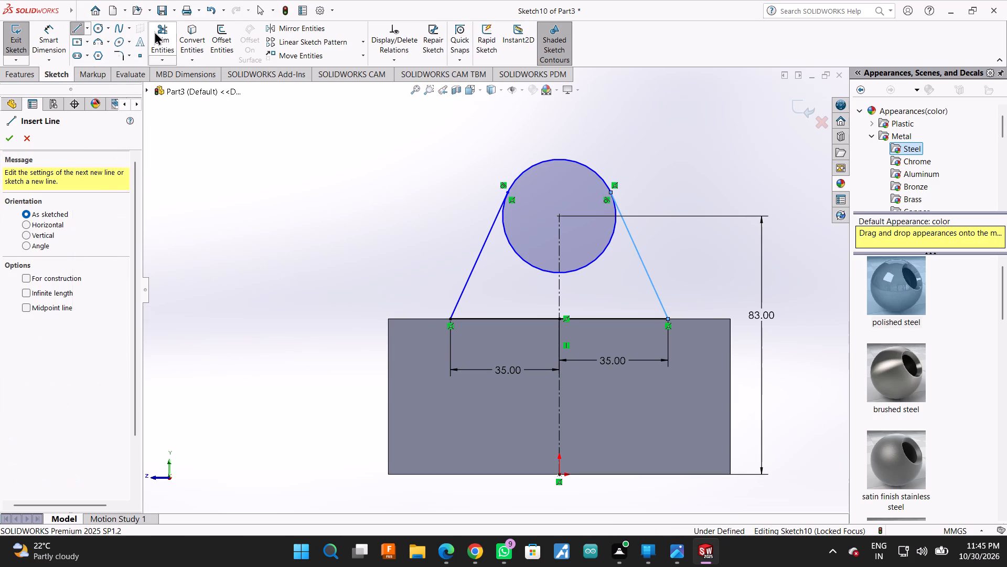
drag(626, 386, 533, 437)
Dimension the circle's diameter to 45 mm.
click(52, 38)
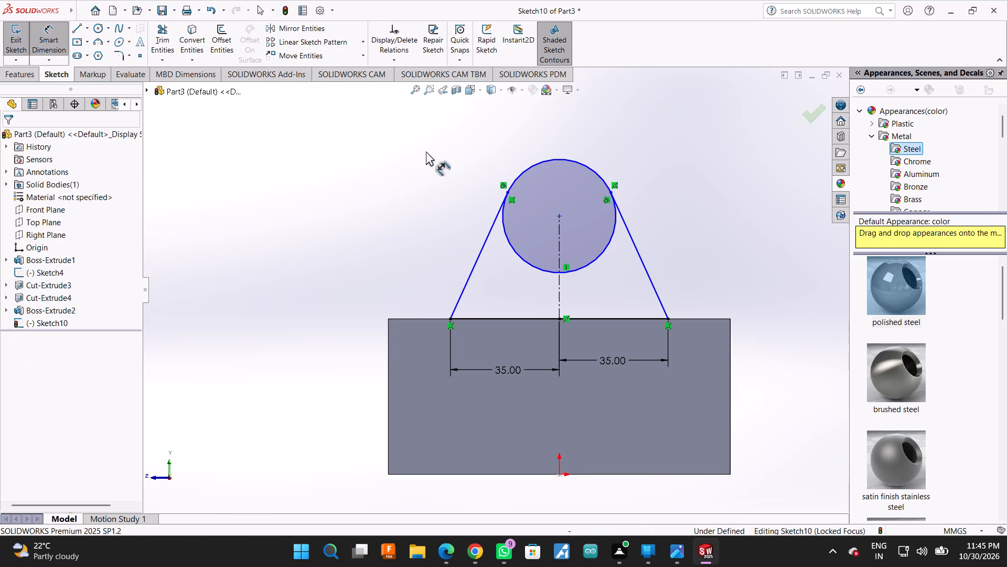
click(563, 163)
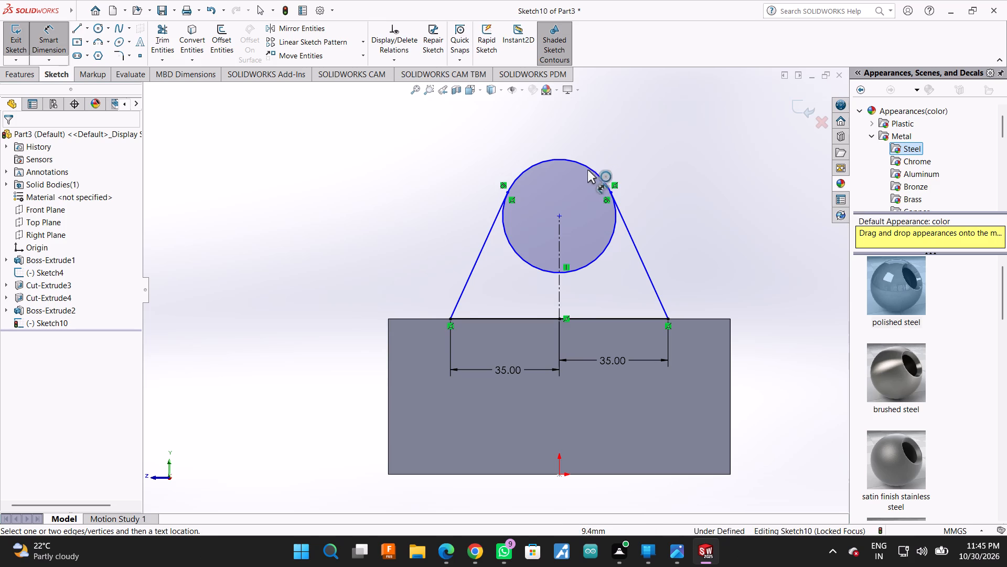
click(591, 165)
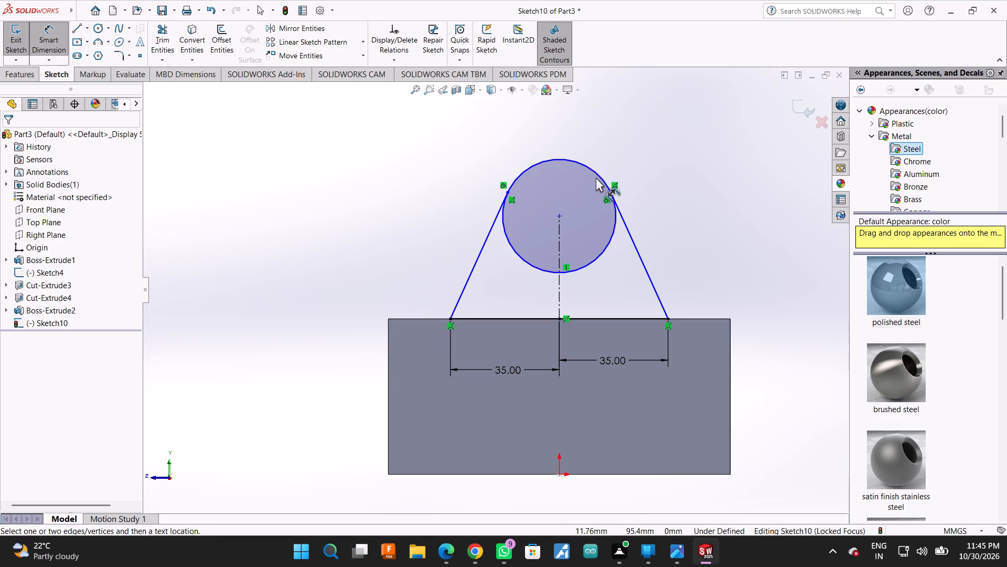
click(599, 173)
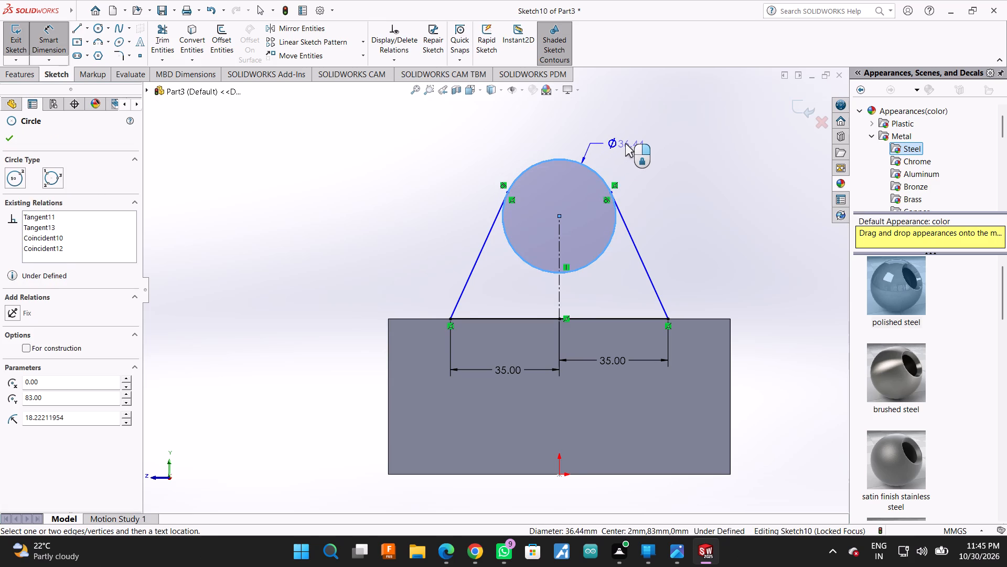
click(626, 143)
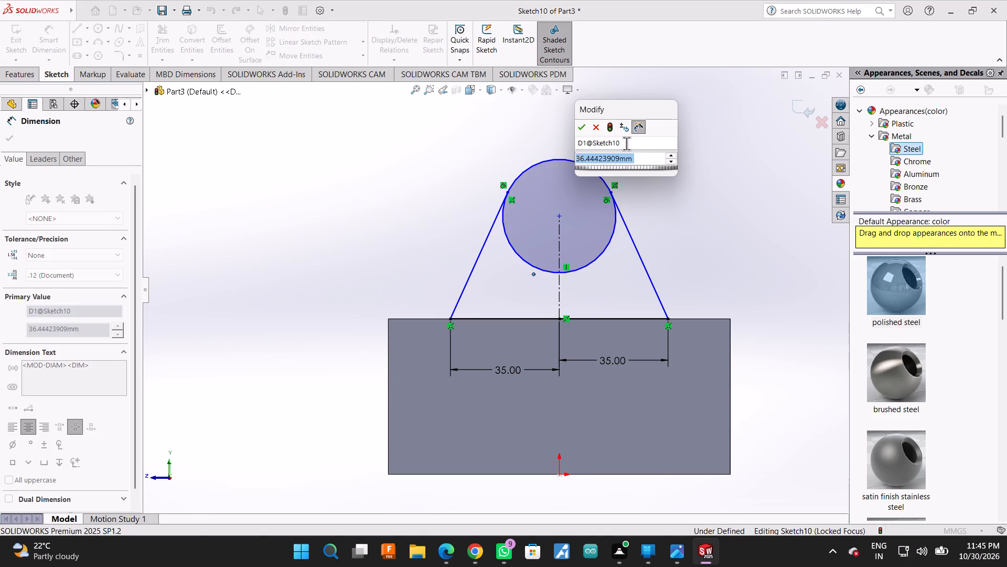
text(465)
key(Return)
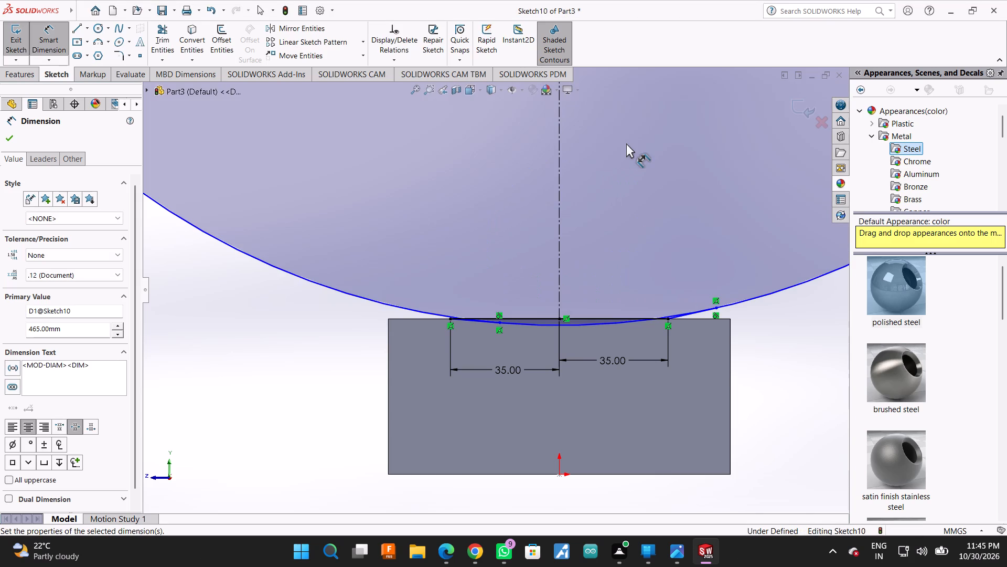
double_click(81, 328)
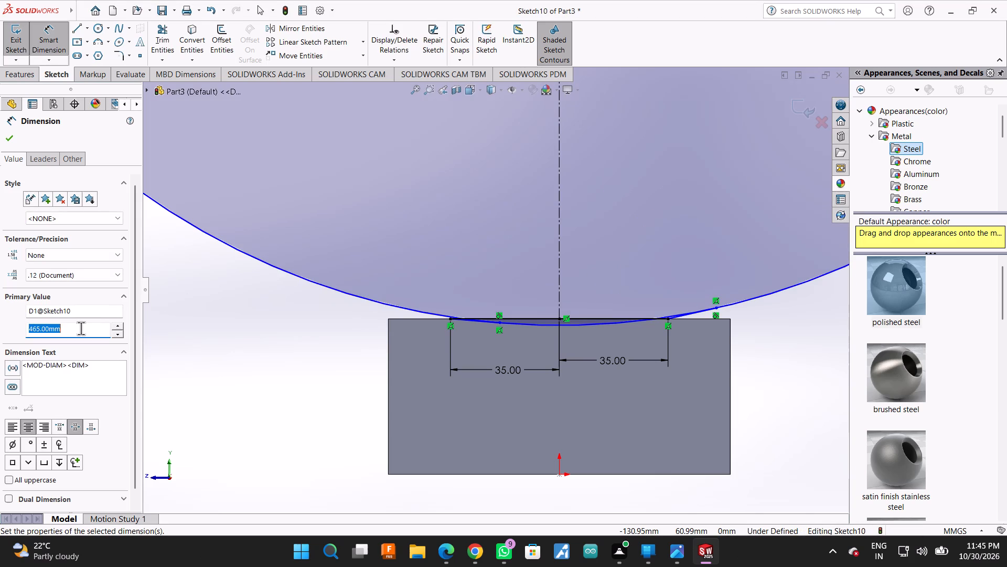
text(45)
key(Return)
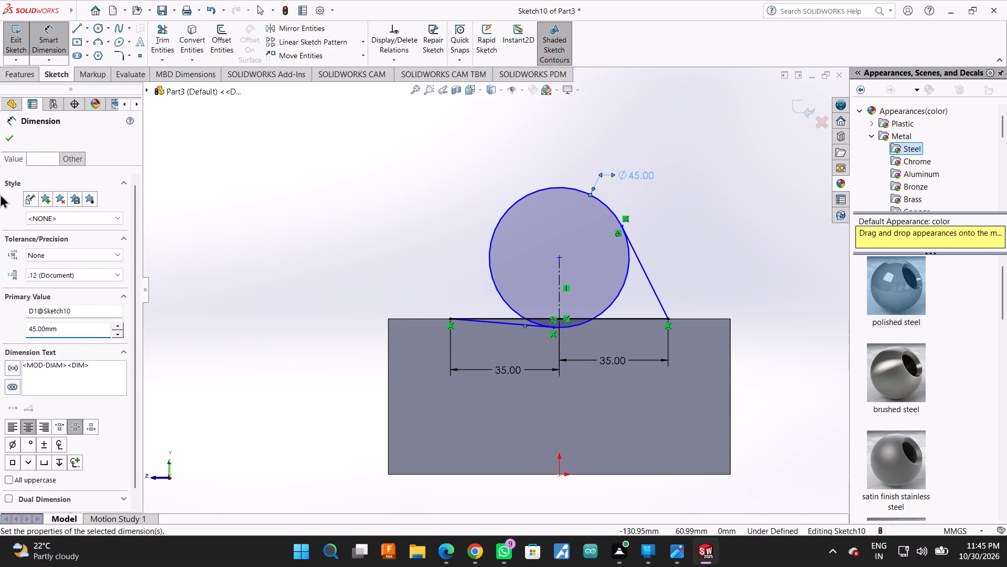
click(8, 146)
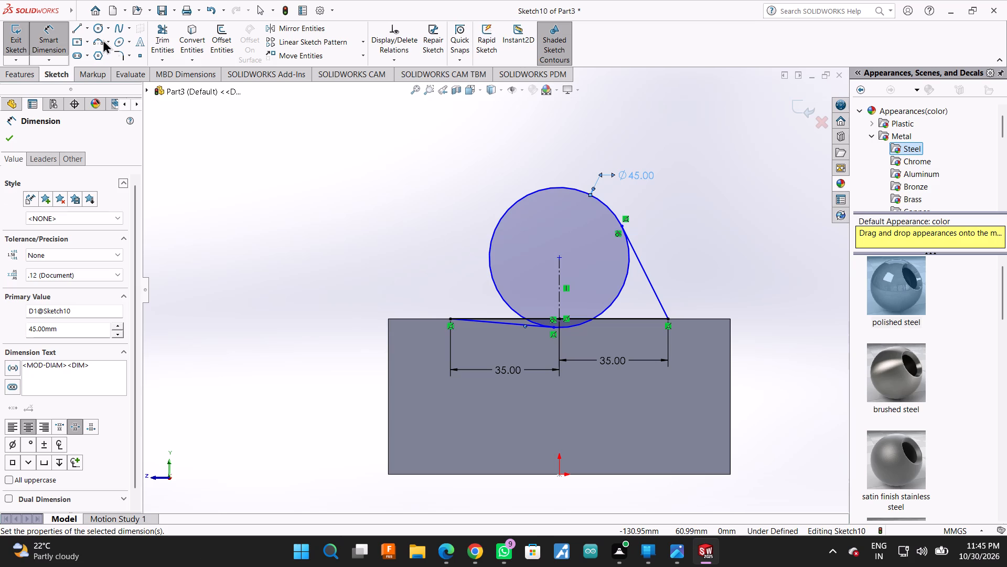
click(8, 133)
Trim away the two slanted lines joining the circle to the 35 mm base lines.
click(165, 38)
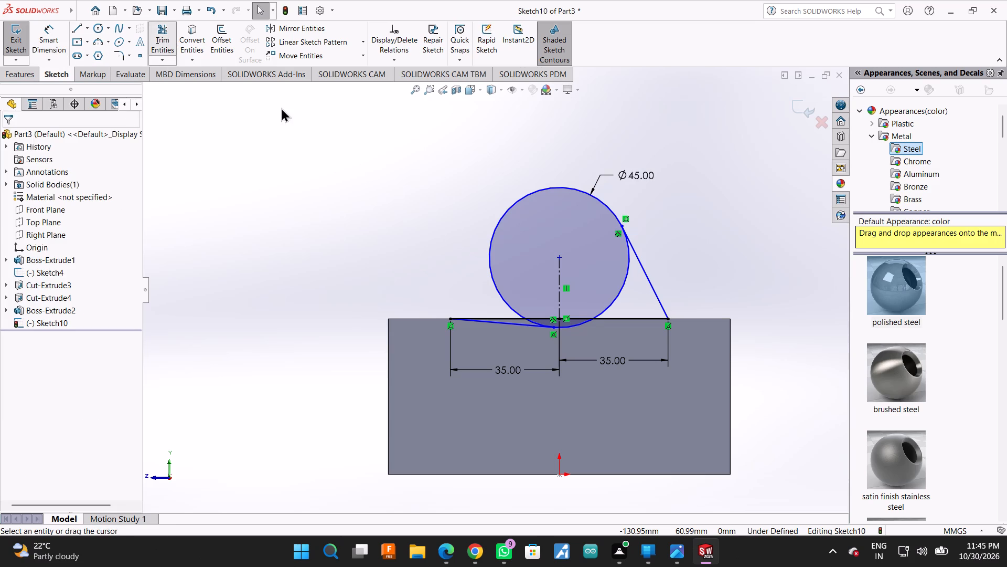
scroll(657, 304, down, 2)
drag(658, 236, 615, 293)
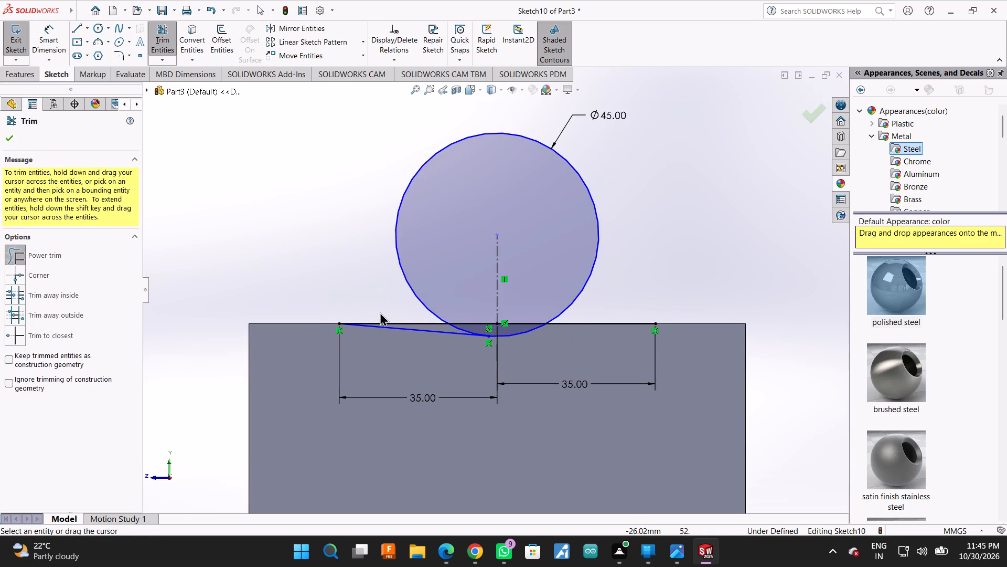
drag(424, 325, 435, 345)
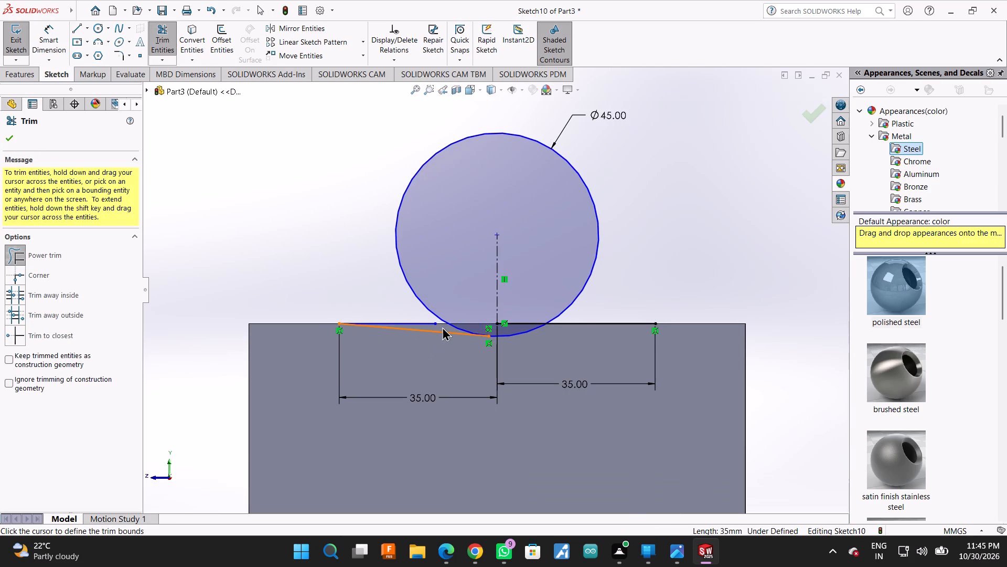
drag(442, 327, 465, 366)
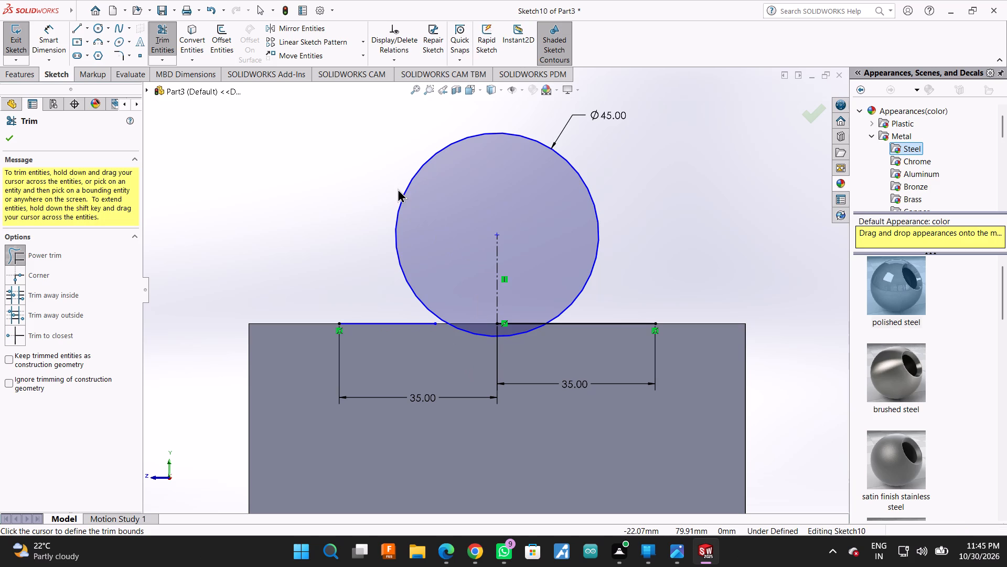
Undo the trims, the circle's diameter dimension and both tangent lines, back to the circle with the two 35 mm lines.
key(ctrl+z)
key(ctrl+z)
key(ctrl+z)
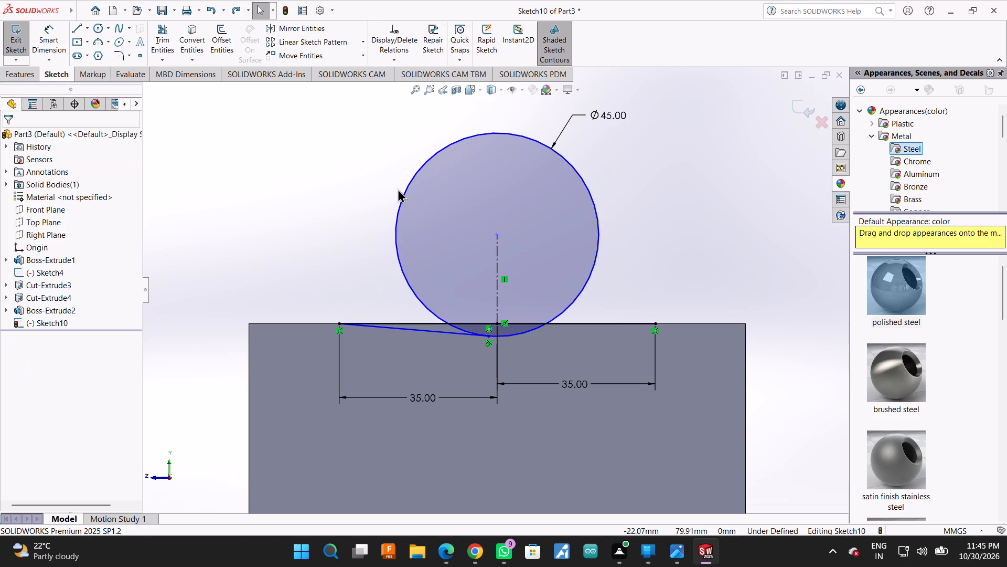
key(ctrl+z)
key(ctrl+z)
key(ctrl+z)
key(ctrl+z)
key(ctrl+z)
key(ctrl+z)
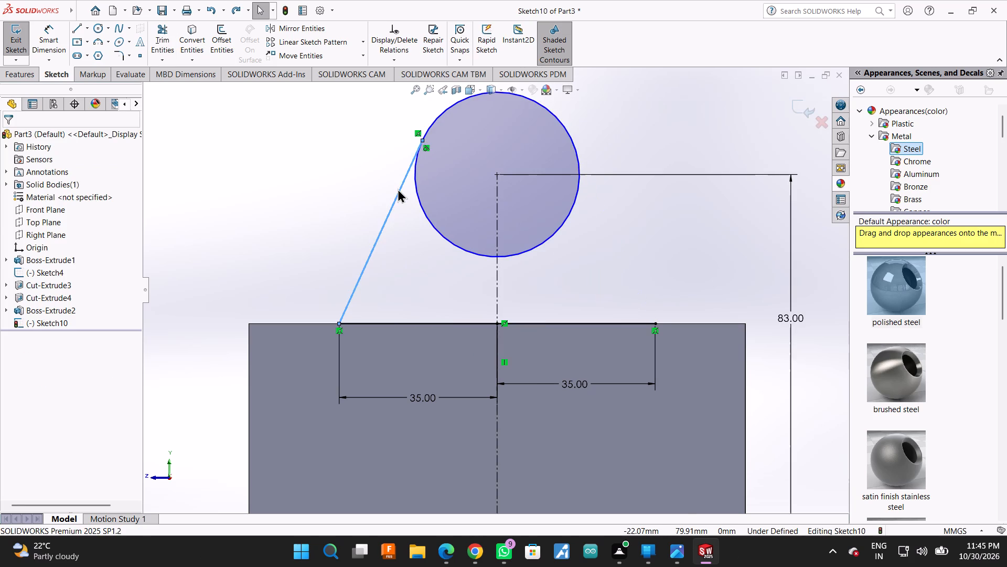
Dimension the circle's diameter to 45 mm, keeping its centre 83 mm above the origin.
click(50, 29)
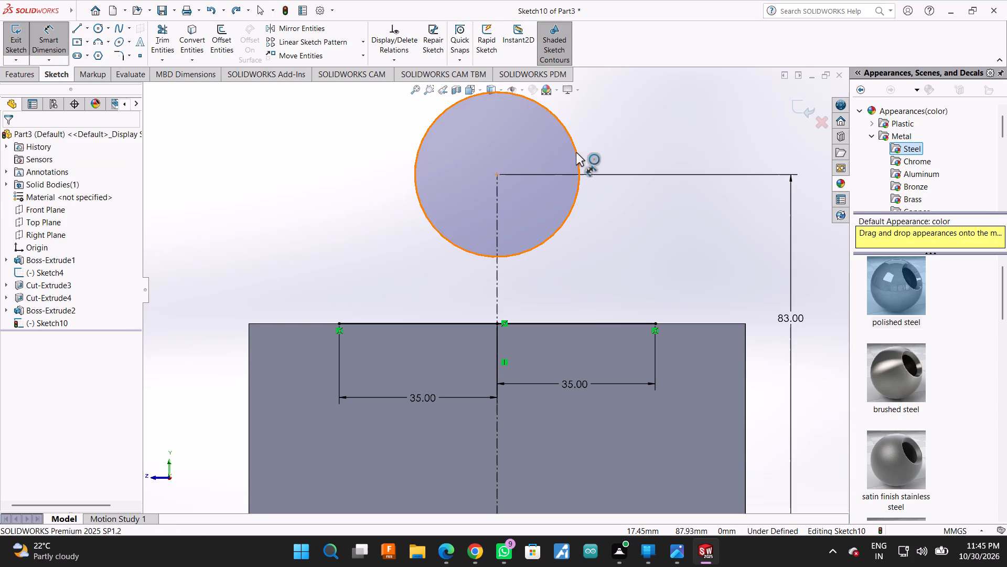
click(576, 152)
click(648, 151)
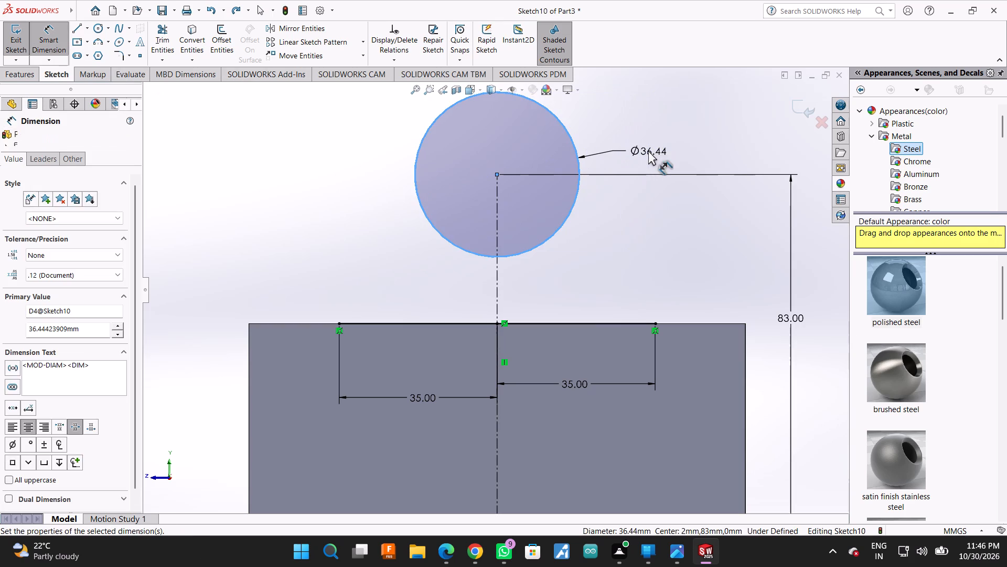
text(45)
key(Return)
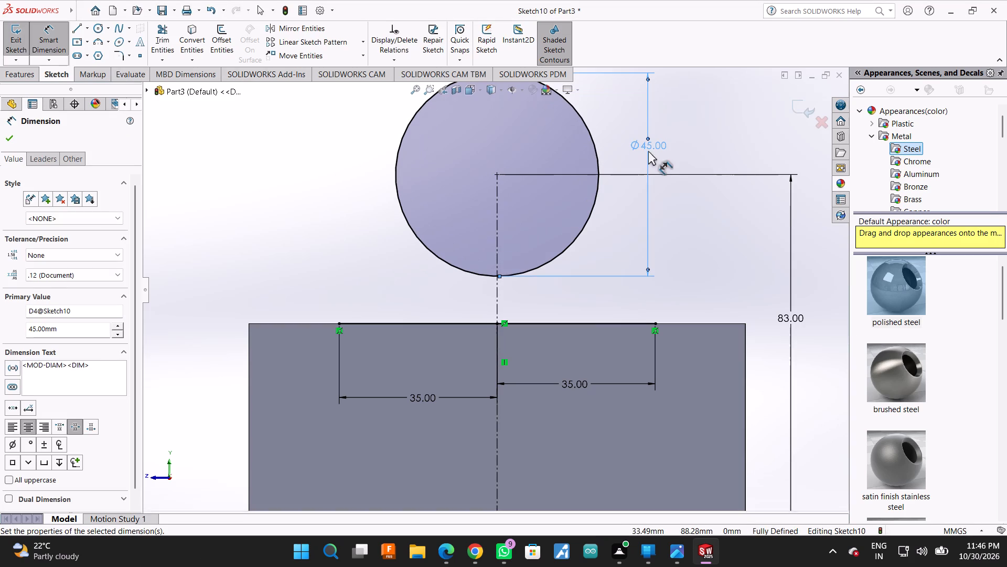
Draw two slanted lines about 46 mm long joining the outer ends of the 35 mm base lines to the circle's sides.
click(10, 133)
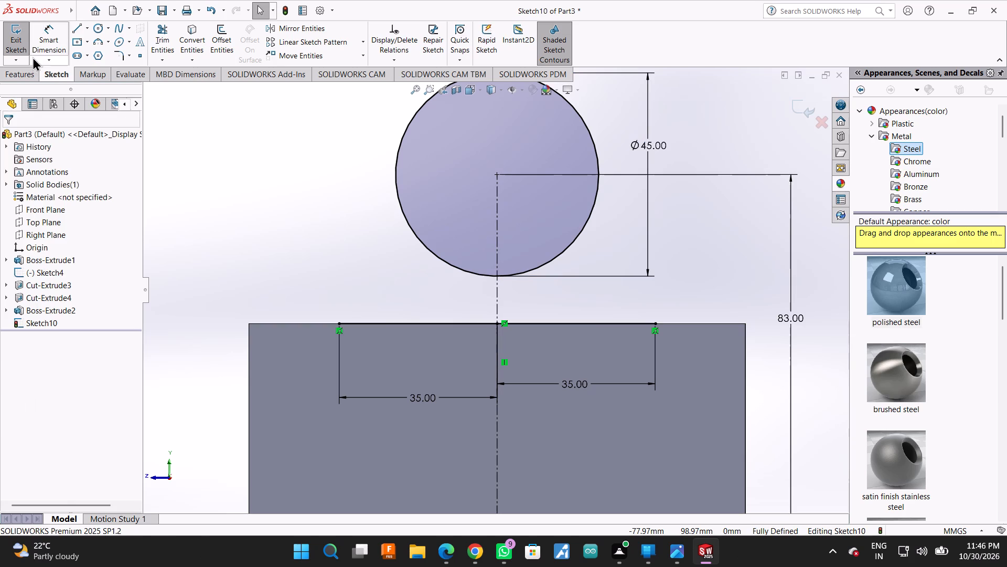
click(75, 26)
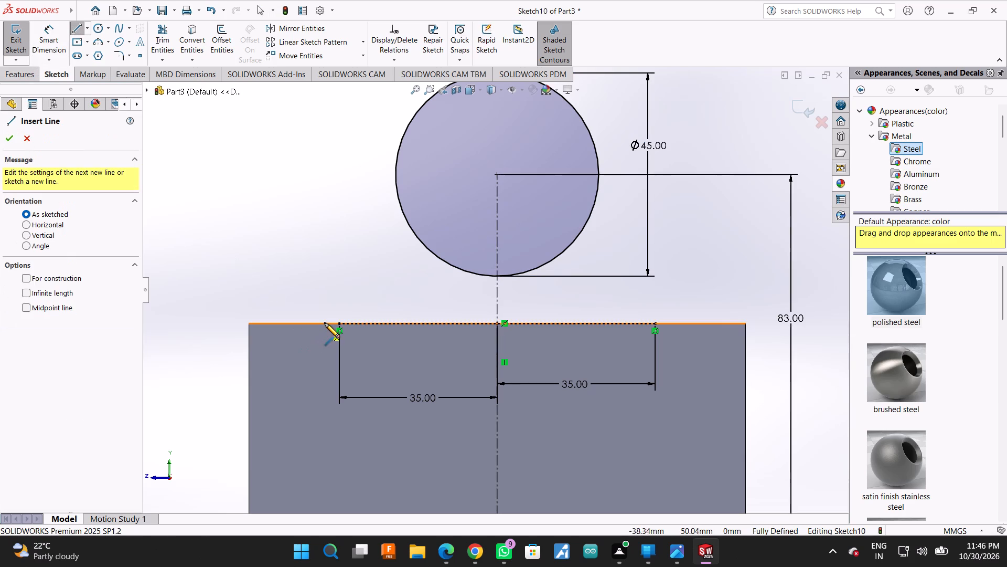
click(339, 325)
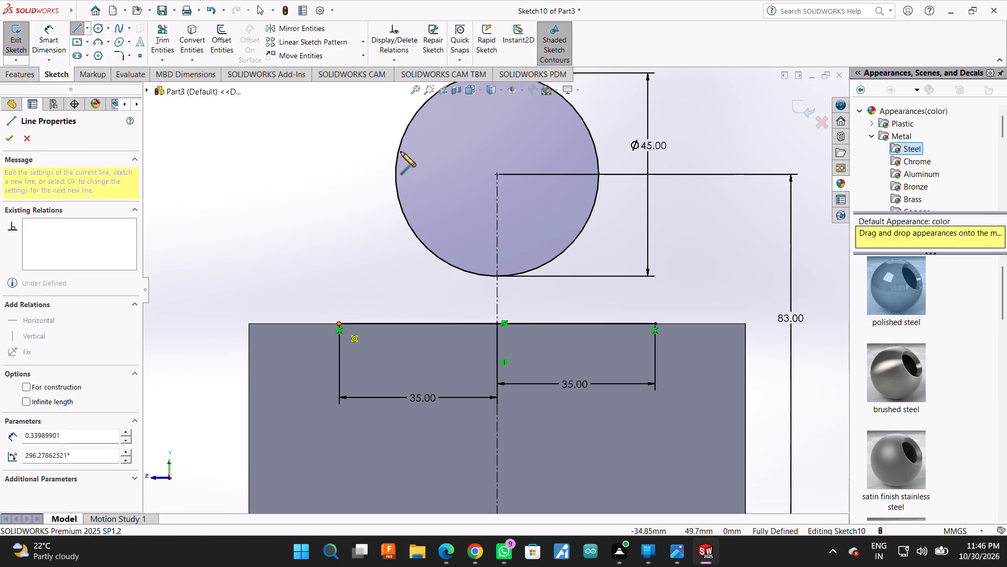
click(407, 127)
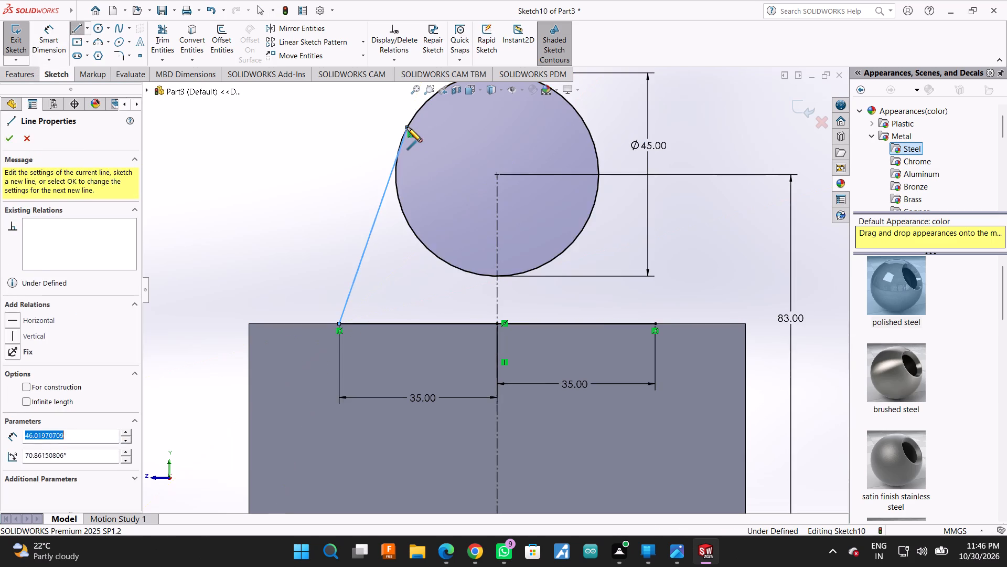
key(Escape)
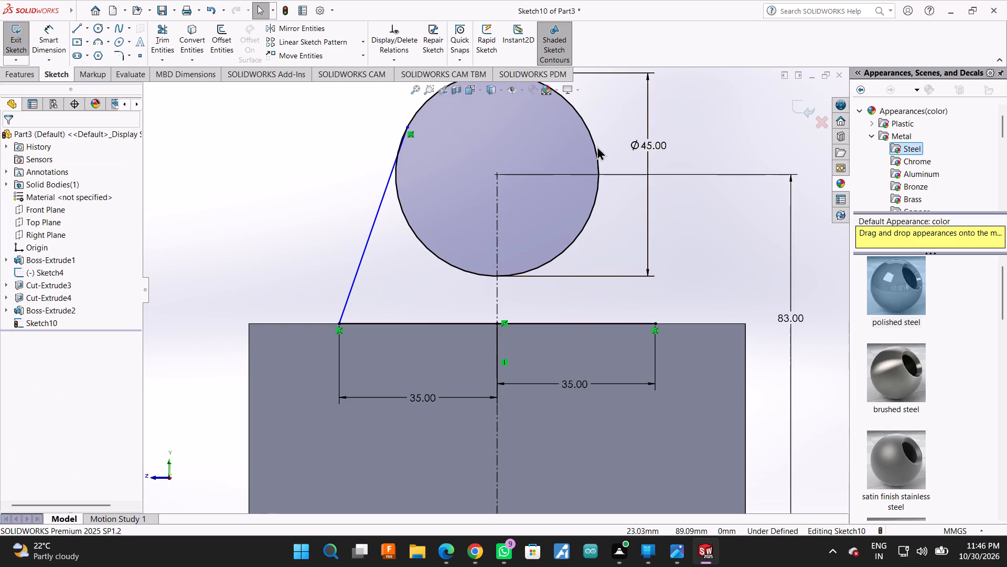
click(73, 28)
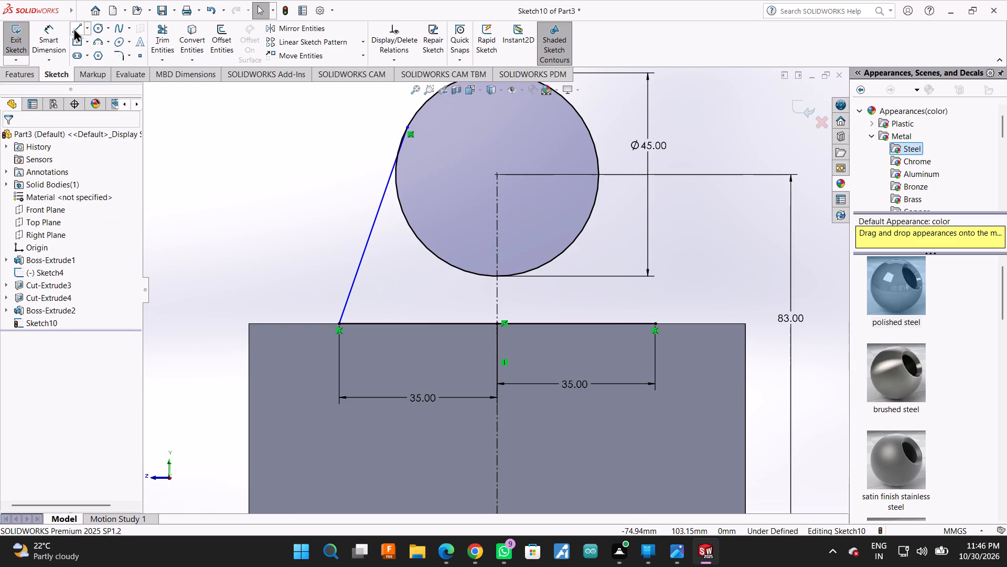
click(586, 128)
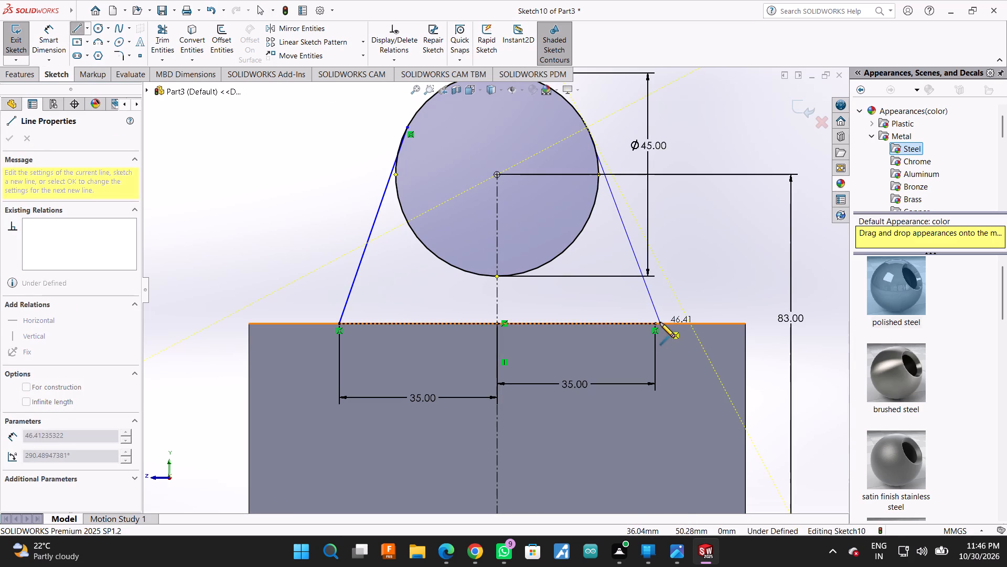
click(657, 324)
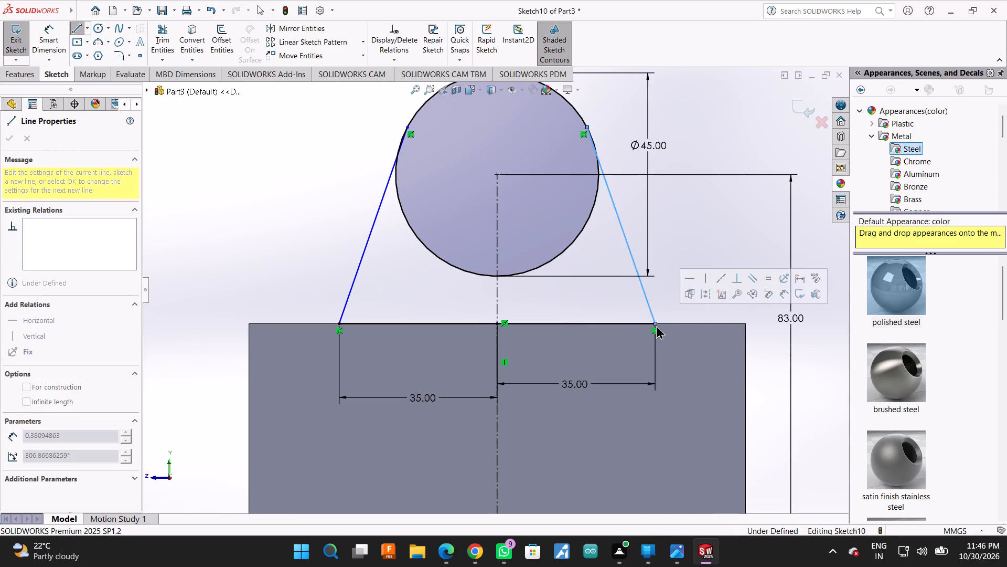
key(Escape)
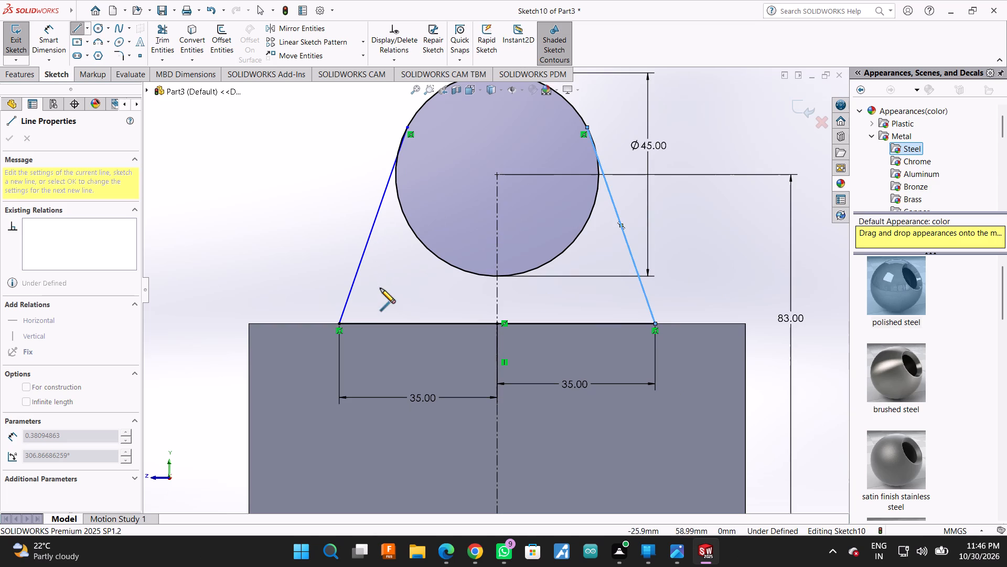
key(Escape)
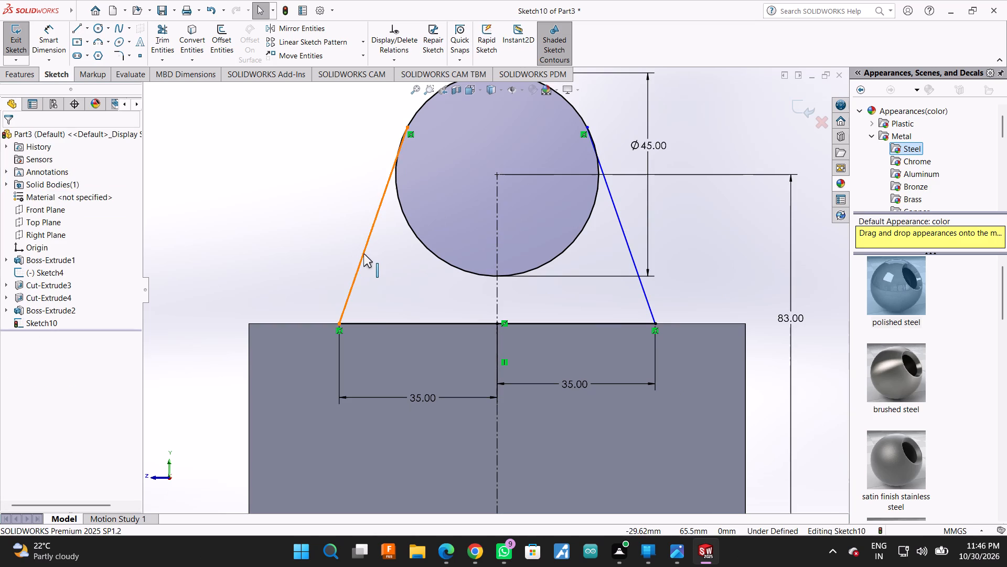
Make both slanted lines tangent to the 45 mm circle.
click(363, 254)
ctrl+click(417, 239)
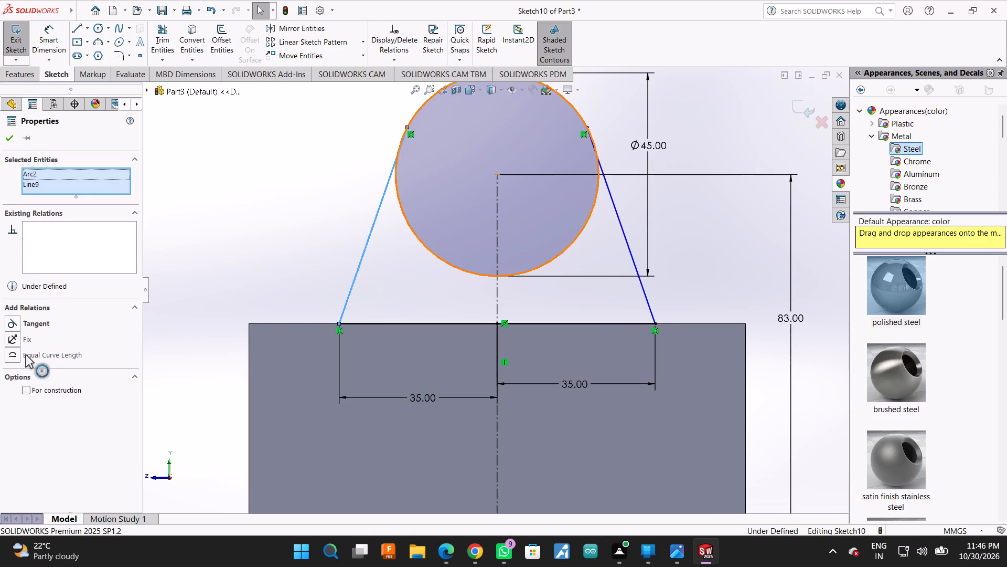
click(24, 320)
click(3, 134)
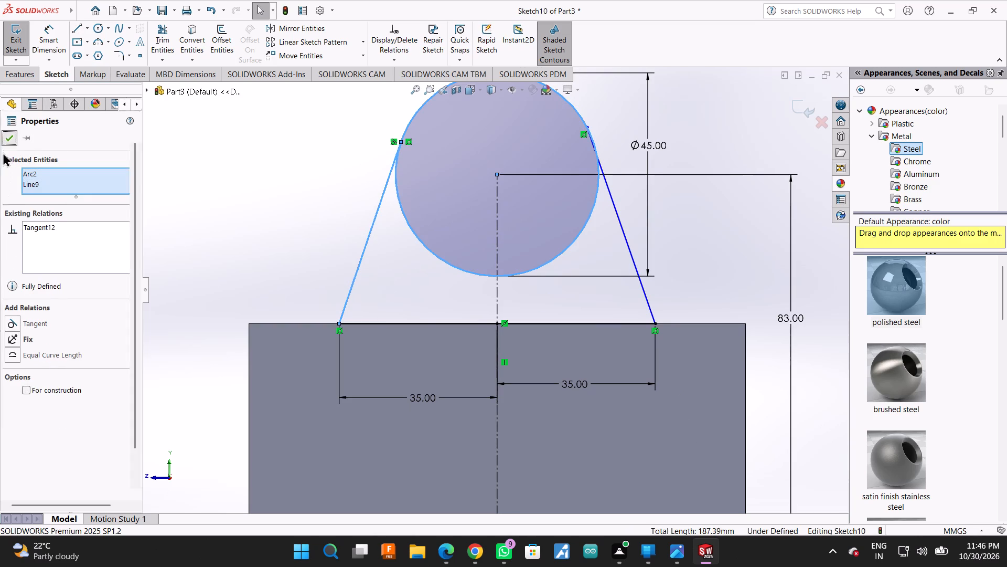
click(616, 214)
ctrl+click(577, 227)
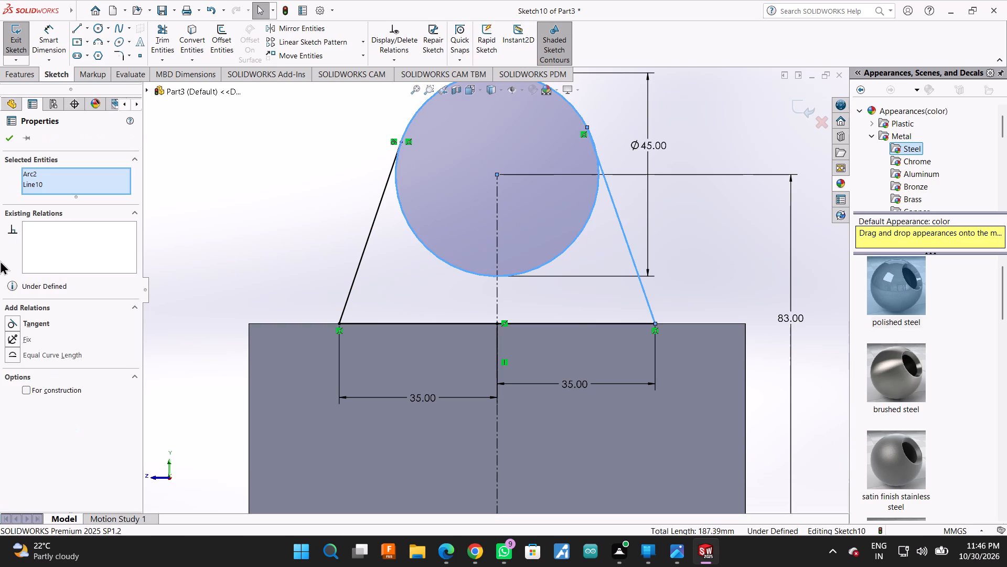
click(19, 318)
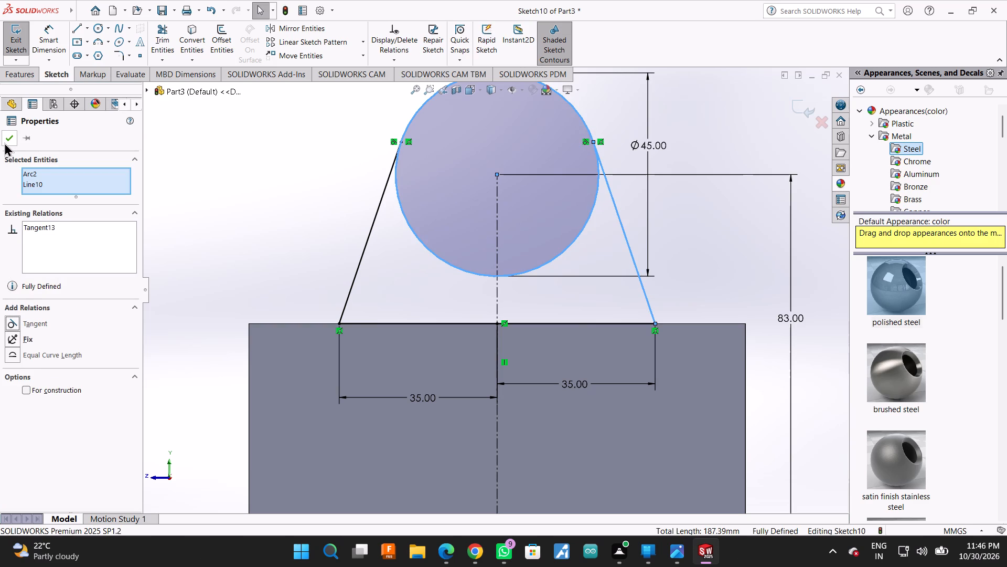
click(4, 142)
Trim away the circle's lower arc between the two tangent lines, leaving one closed round-topped profile.
scroll(344, 317, up, 1)
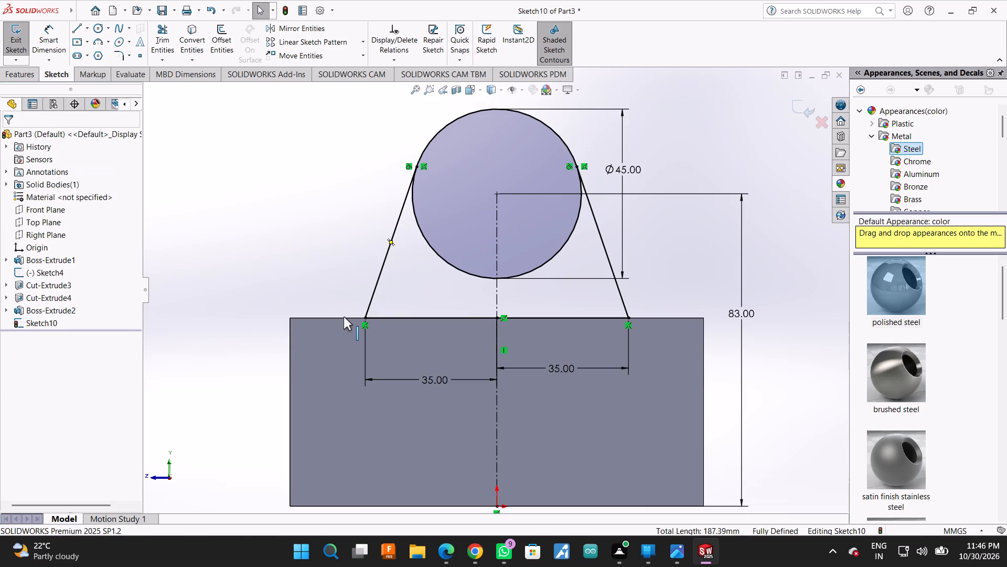
click(150, 34)
drag(451, 227, 448, 278)
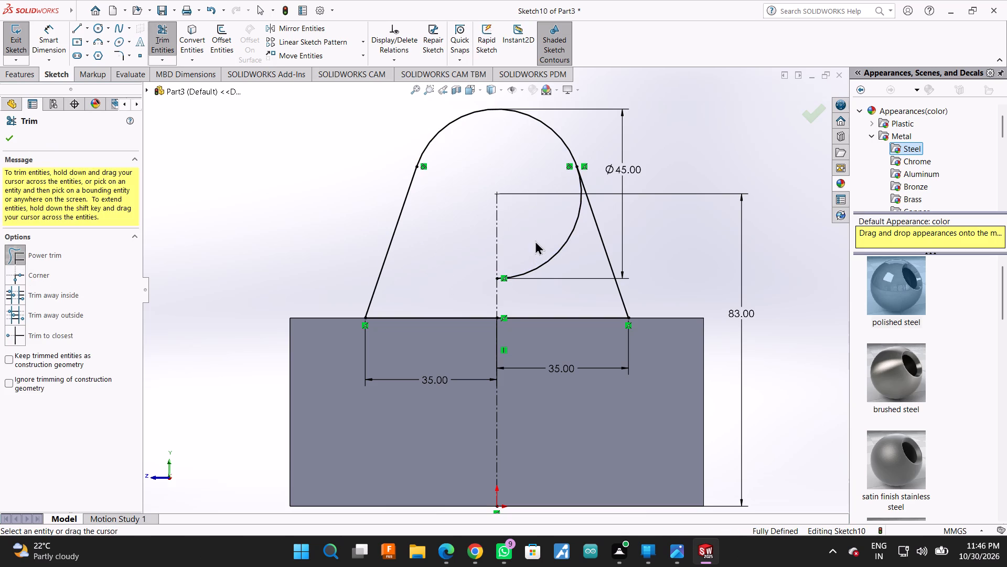
drag(535, 240, 545, 277)
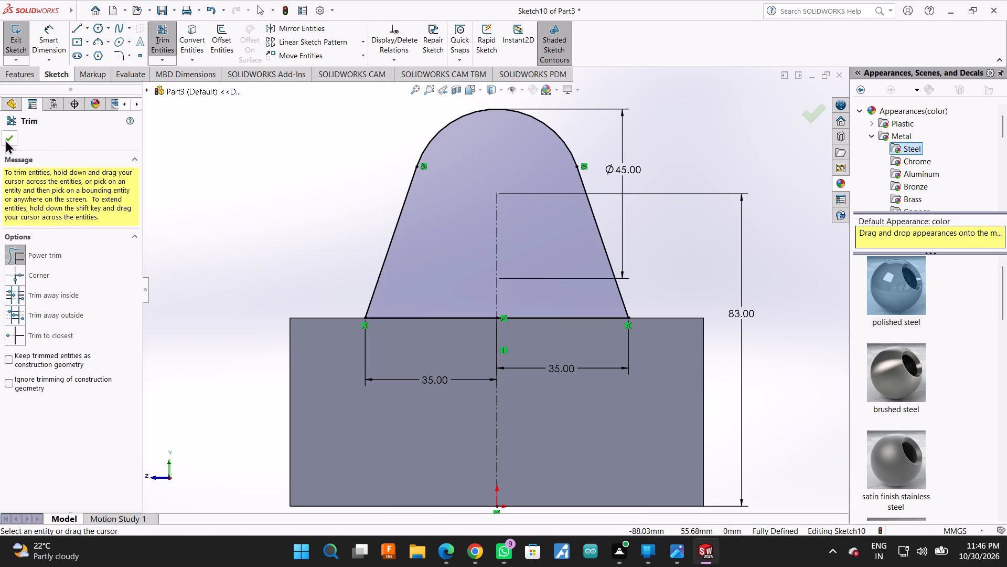
click(5, 140)
Extrude the round-topped profile as a 12 mm blind boss with the direction reversed, merged with the block.
click(39, 74)
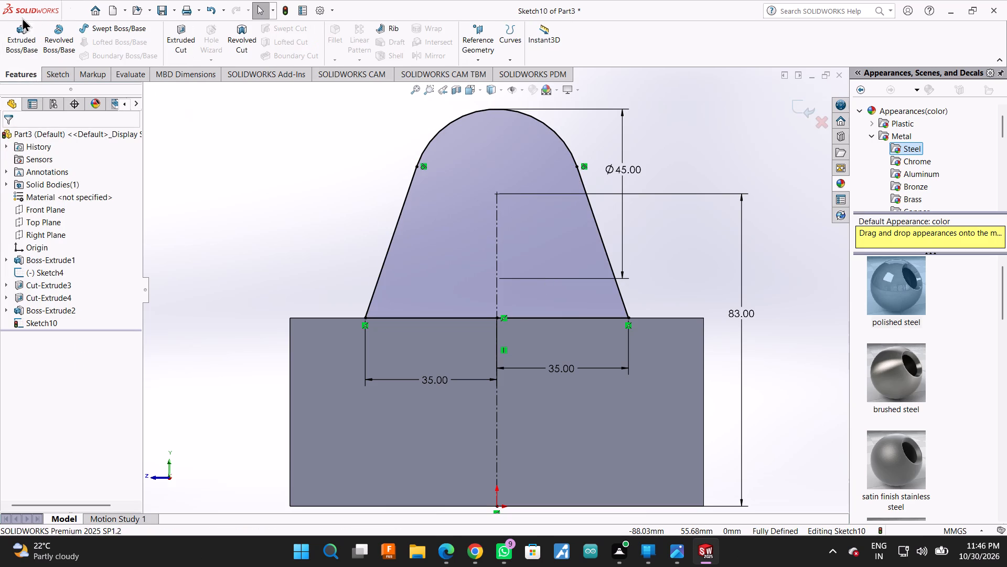
click(15, 33)
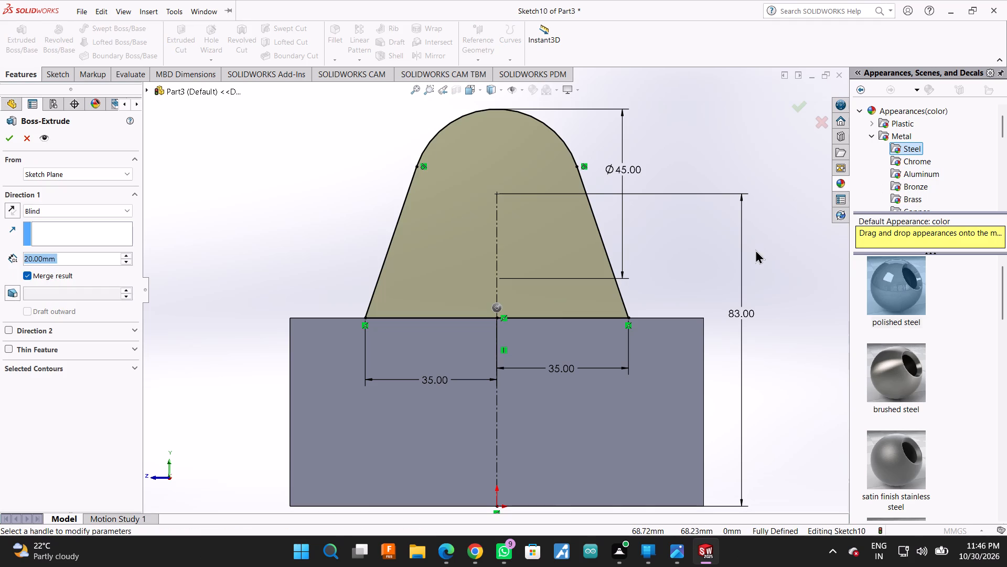
text(12)
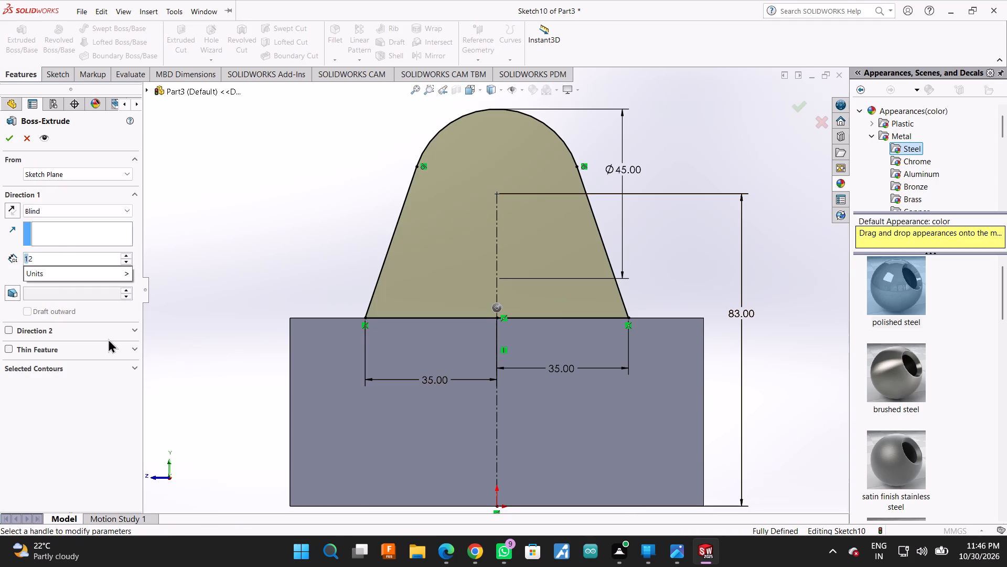
key(Return)
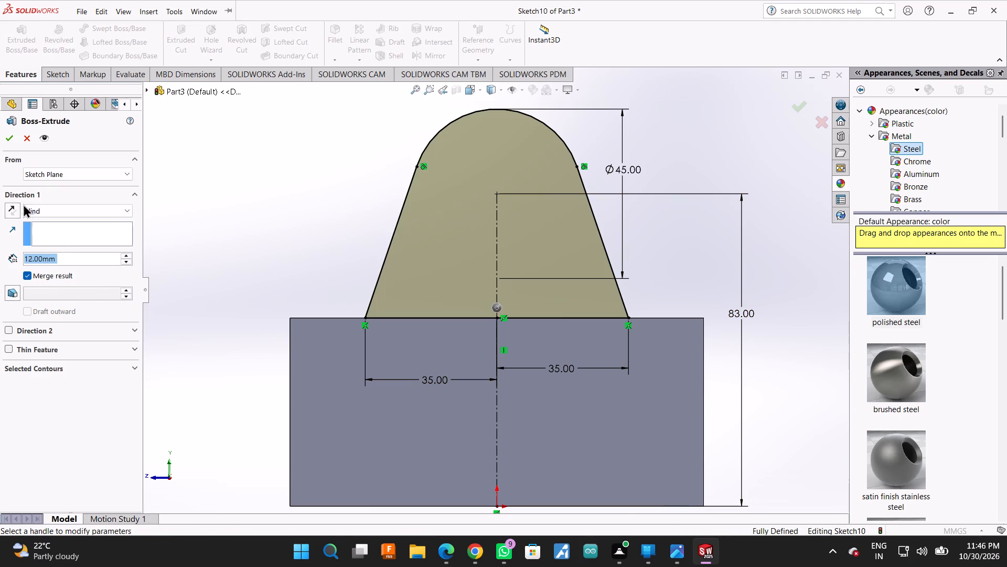
click(4, 205)
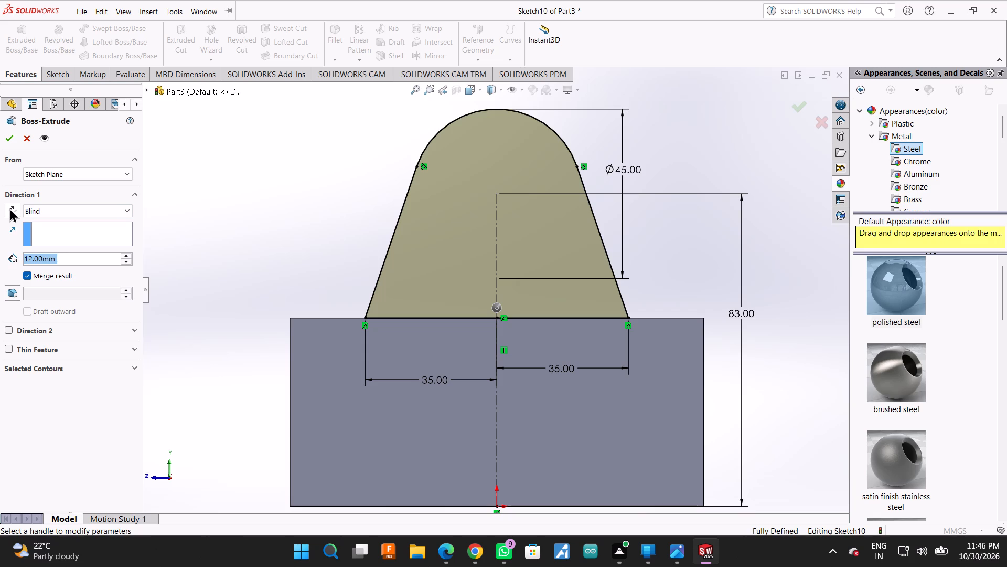
click(9, 208)
click(7, 142)
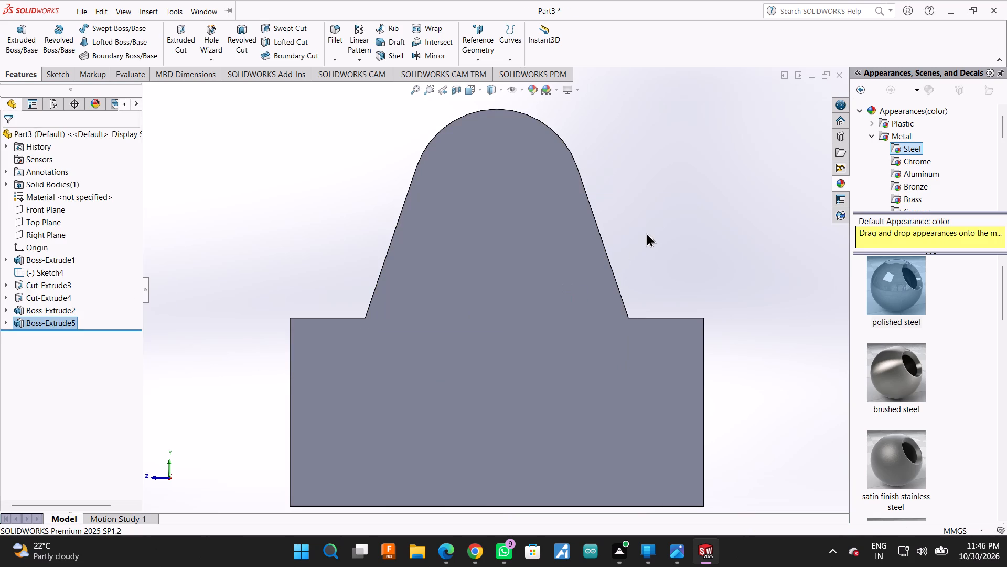
Start a sketch on the upright's flat face and draw a 22.5 mm radius circle concentric with its rounded top.
right_click(676, 240)
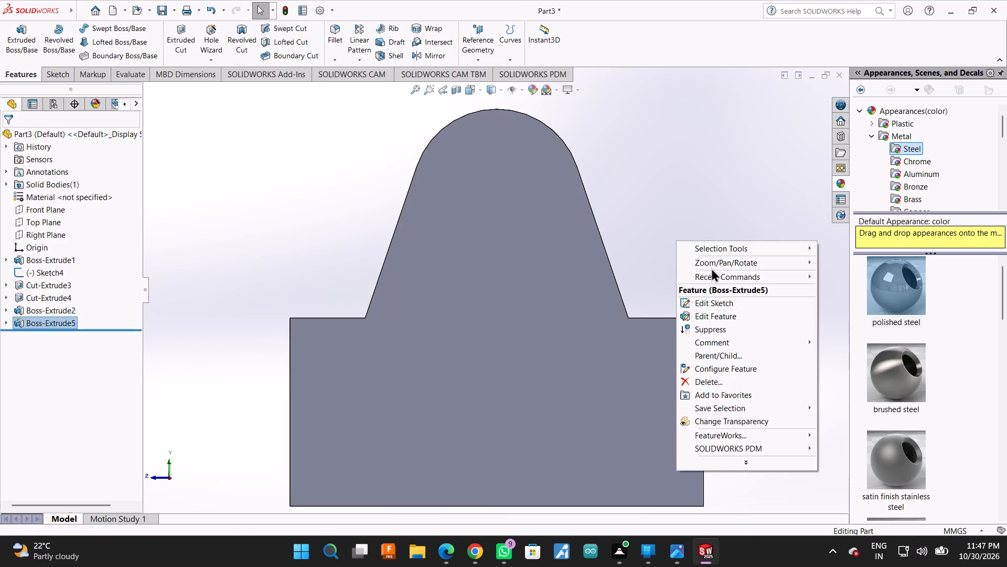
click(711, 268)
click(829, 311)
drag(743, 274, 743, 314)
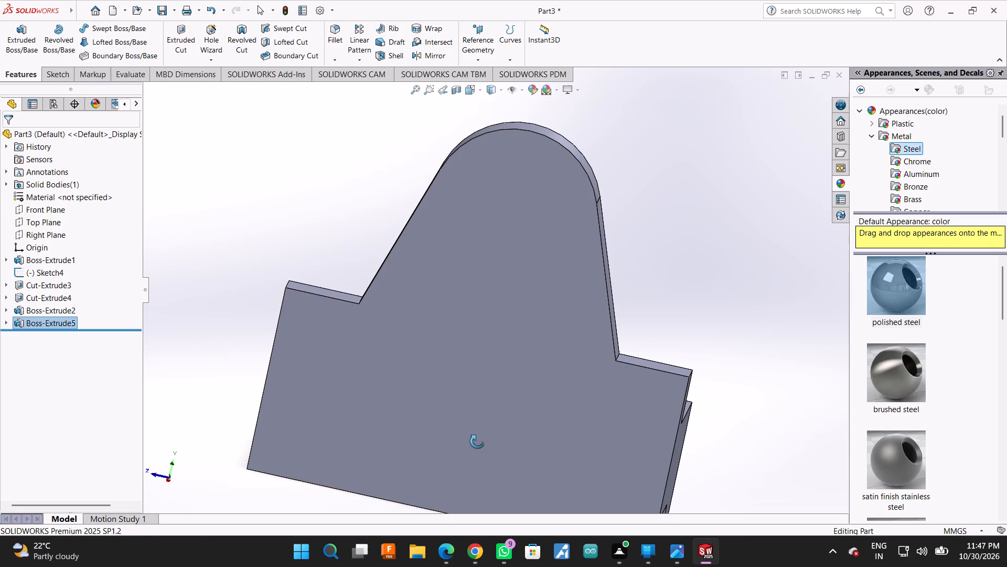
key(Escape)
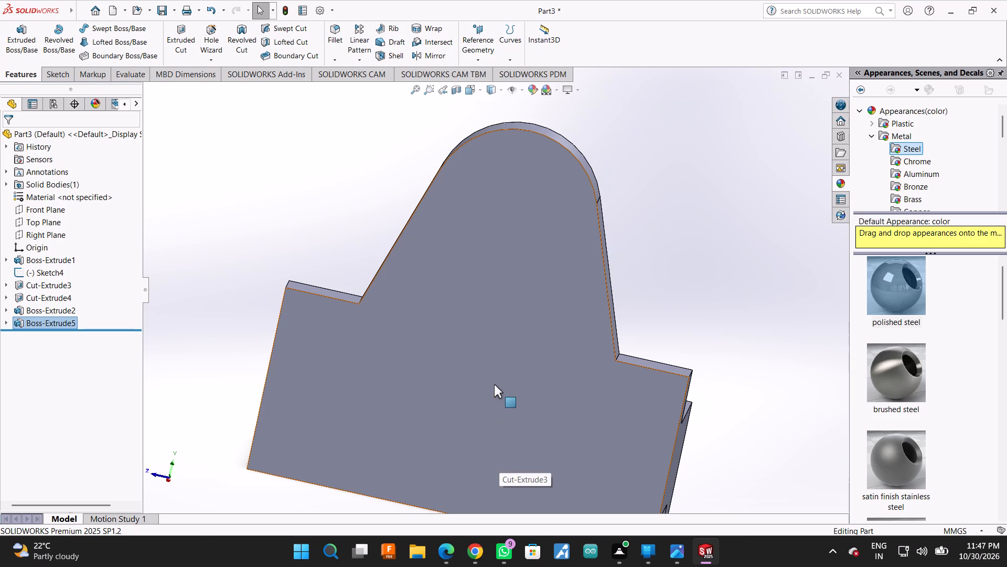
click(494, 384)
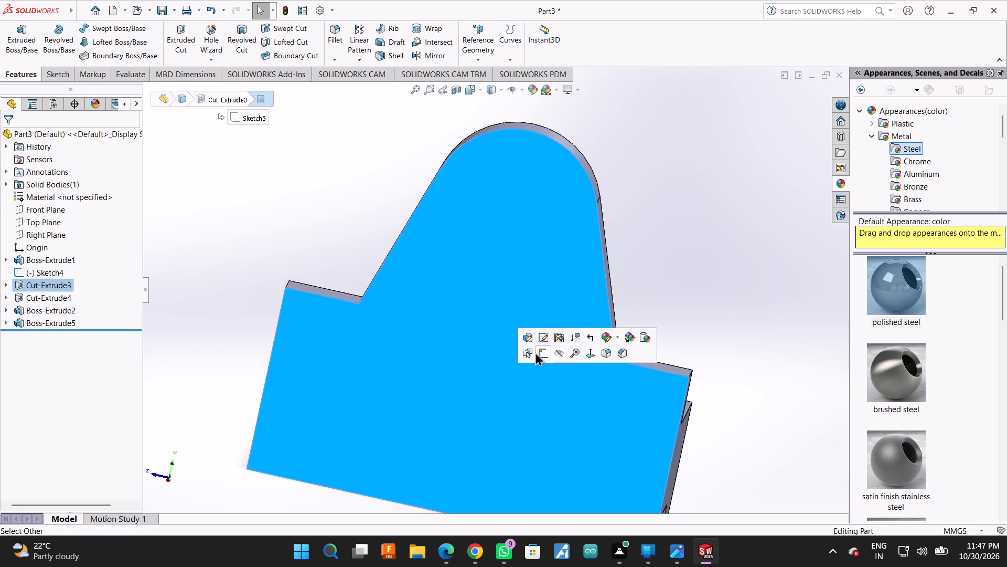
click(535, 352)
click(656, 268)
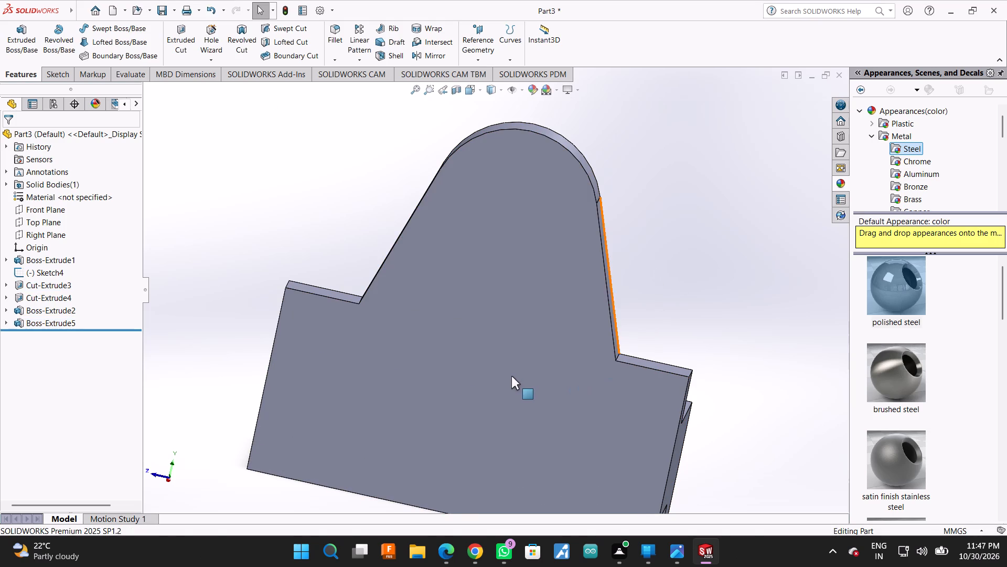
click(511, 376)
click(556, 348)
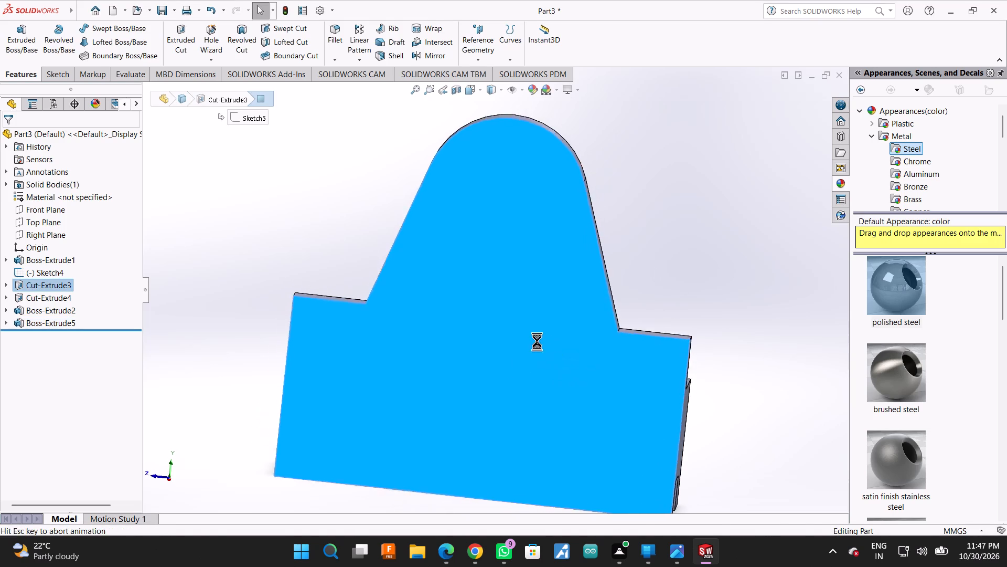
click(92, 30)
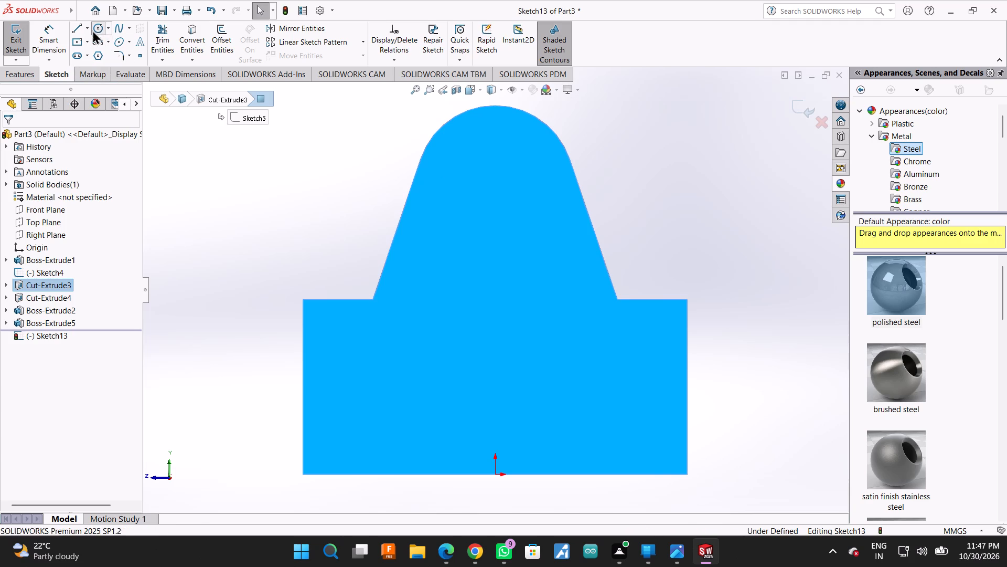
click(494, 185)
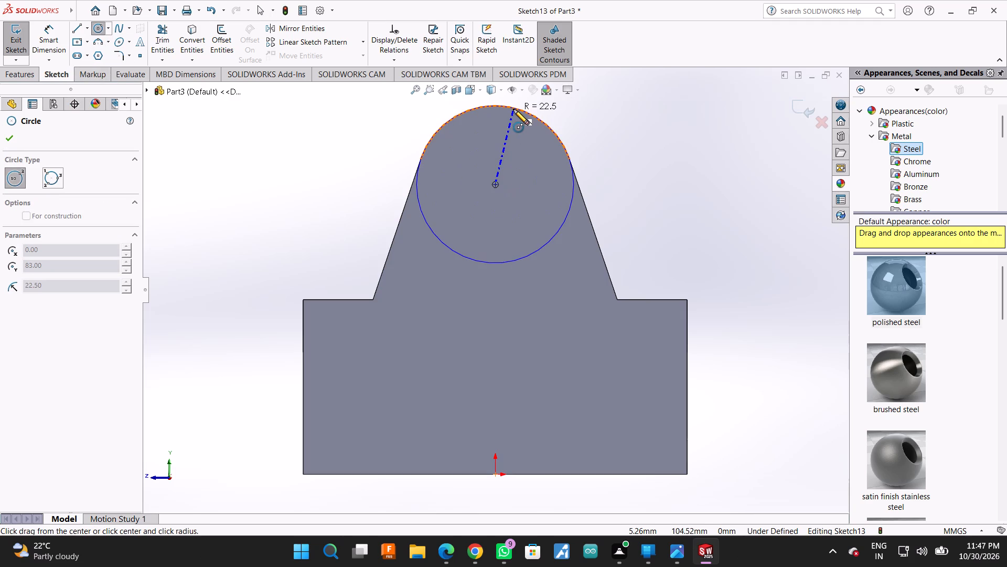
click(513, 109)
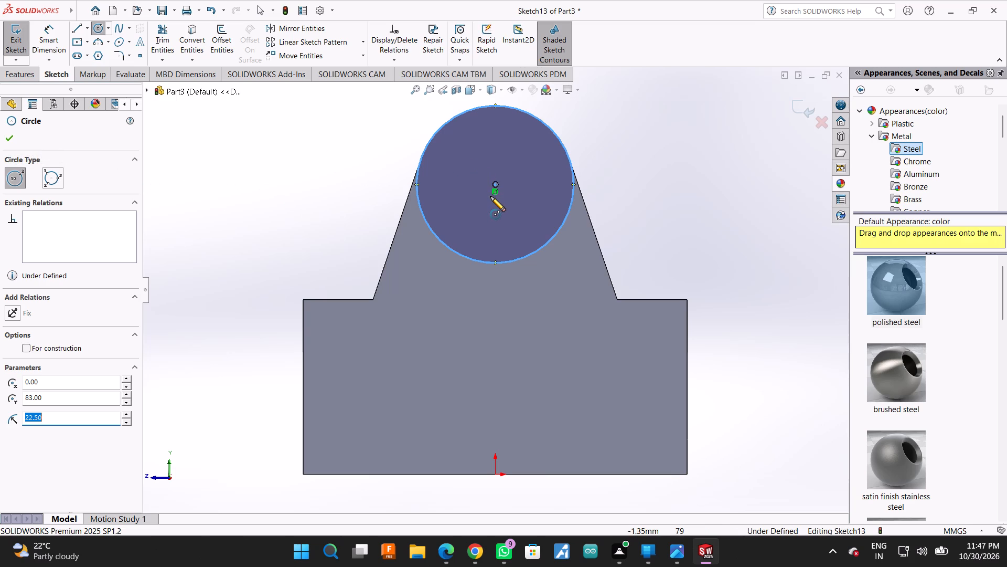
click(8, 143)
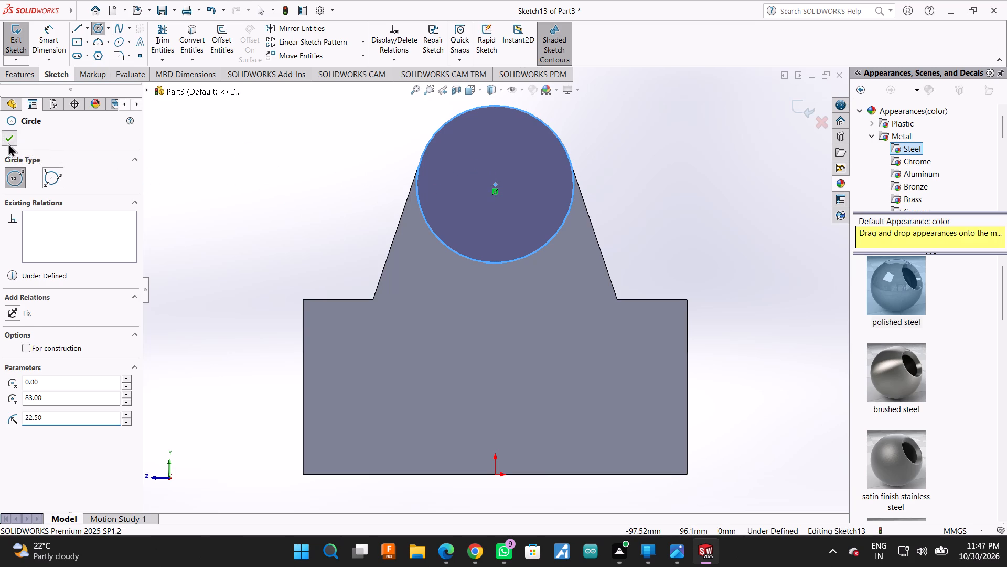
Extrude the 22.5 mm radius circle as an 8 mm blind boss merged with the upright.
click(17, 75)
click(31, 38)
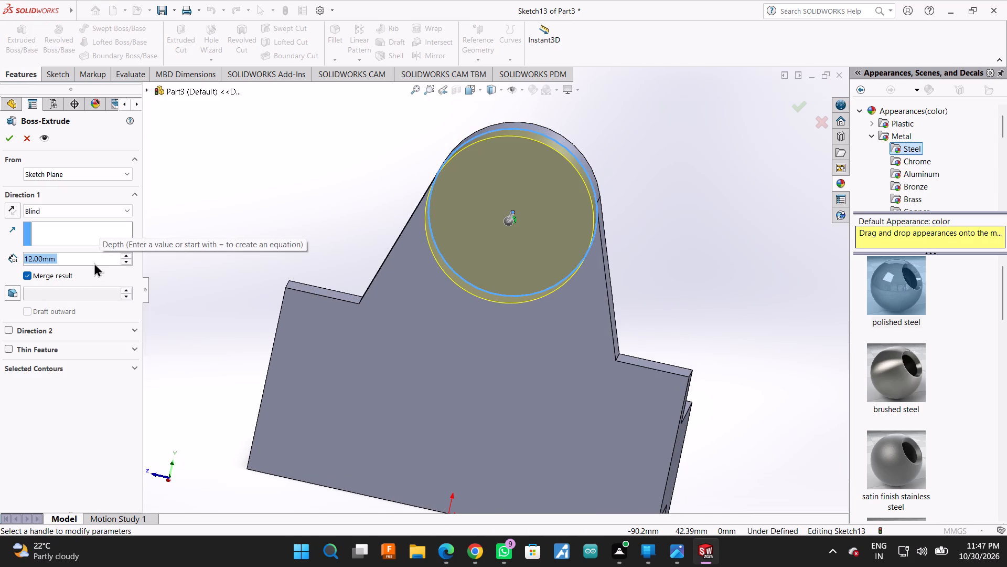
key(8)
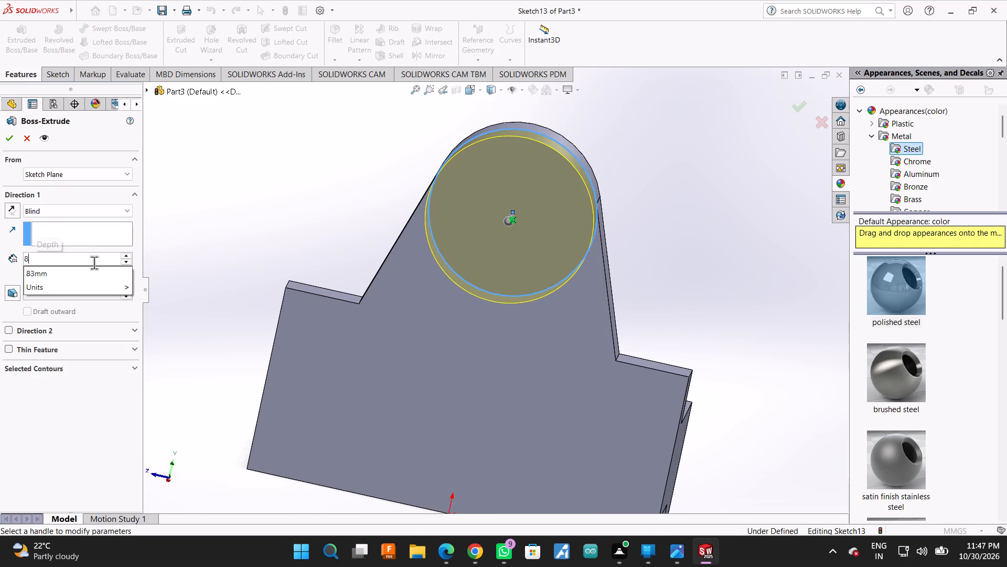
key(Return)
click(12, 139)
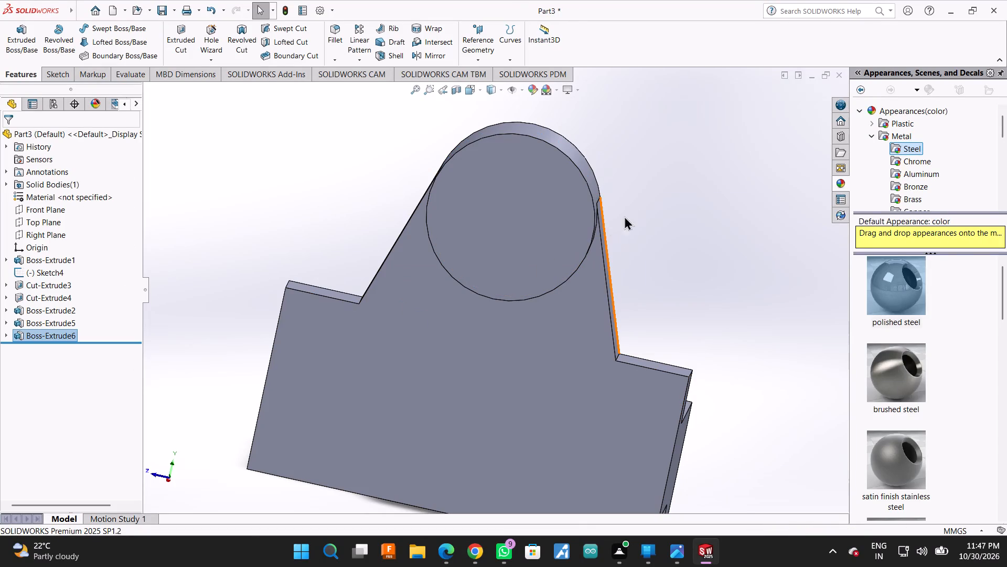
Start a sketch on the circular boss's flat face and draw a concentric circle of about 8.7 mm radius.
right_click(702, 199)
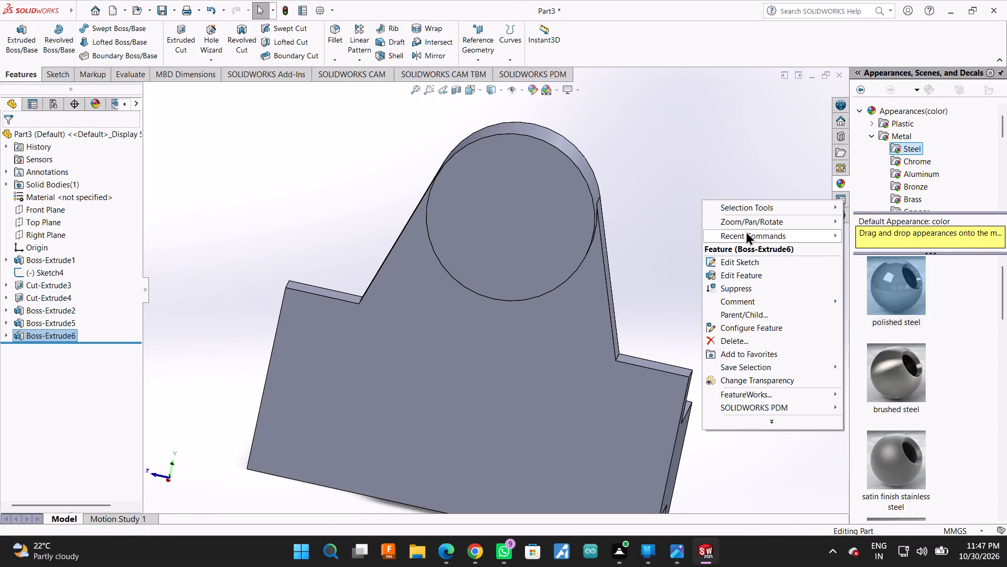
click(751, 214)
click(752, 227)
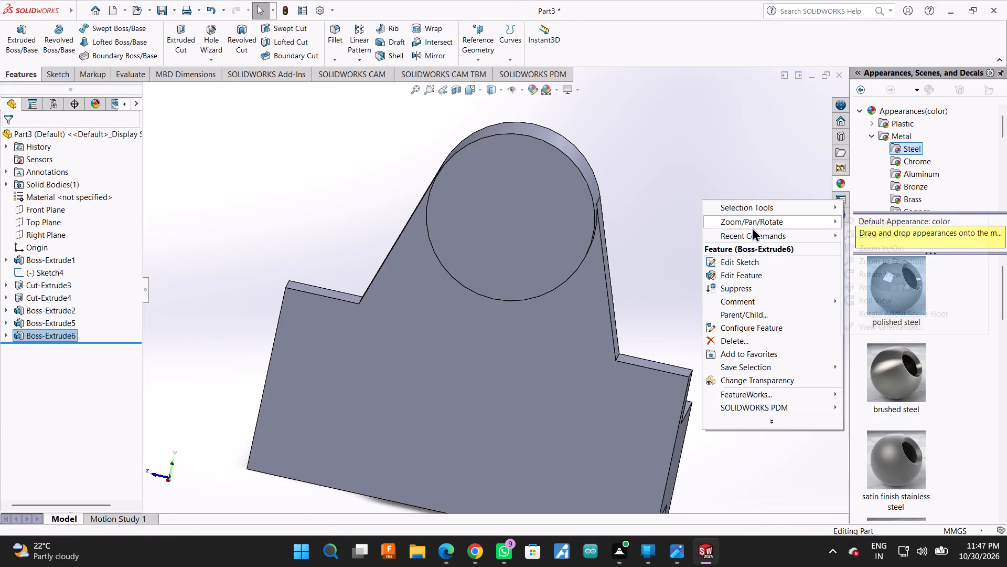
click(861, 281)
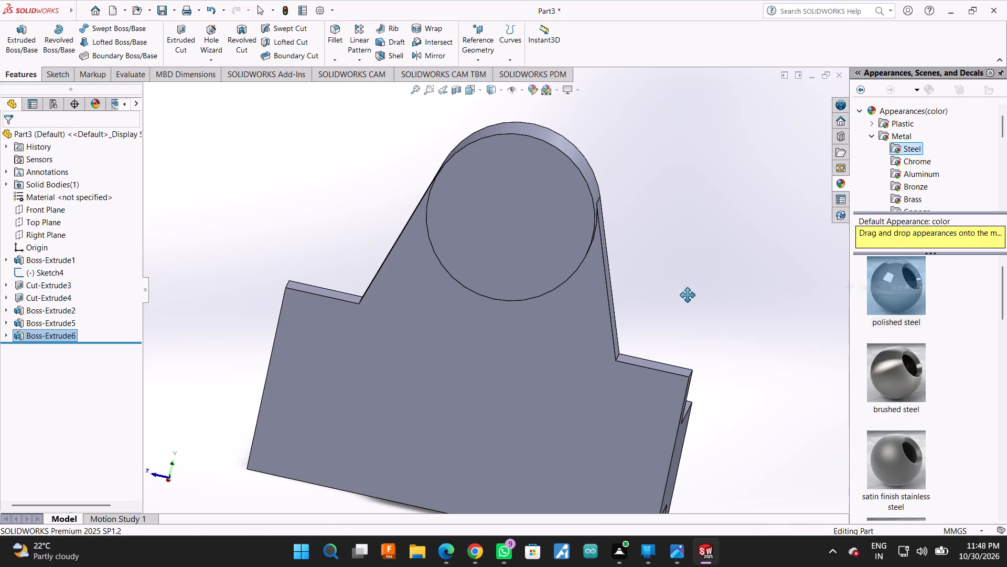
right_click(640, 241)
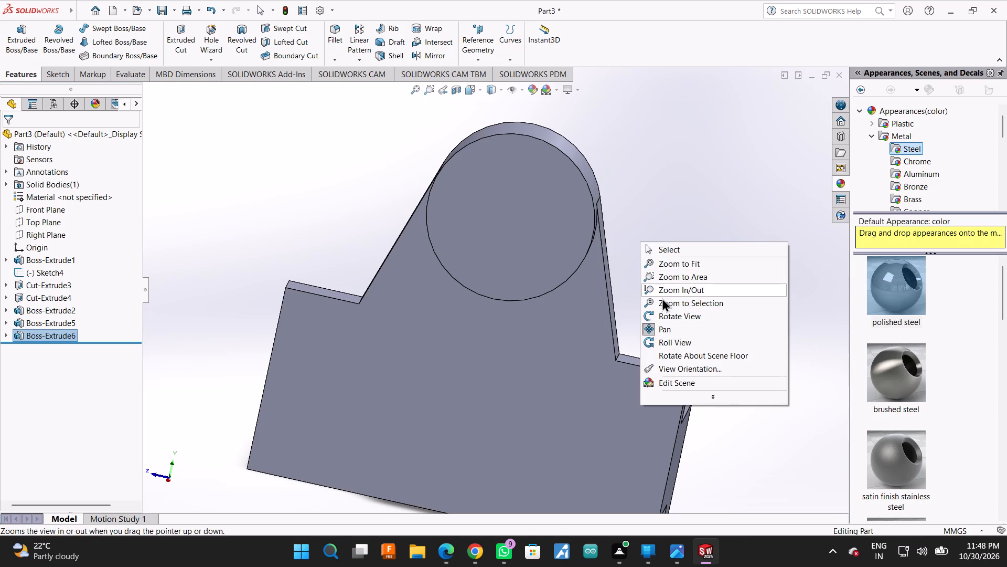
click(663, 313)
drag(687, 290, 658, 291)
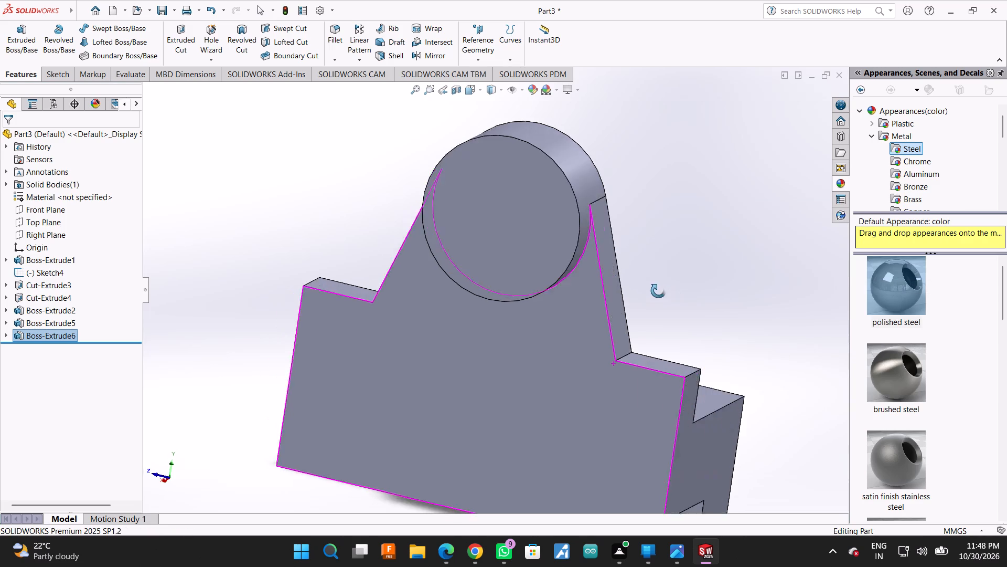
drag(658, 291, 670, 309)
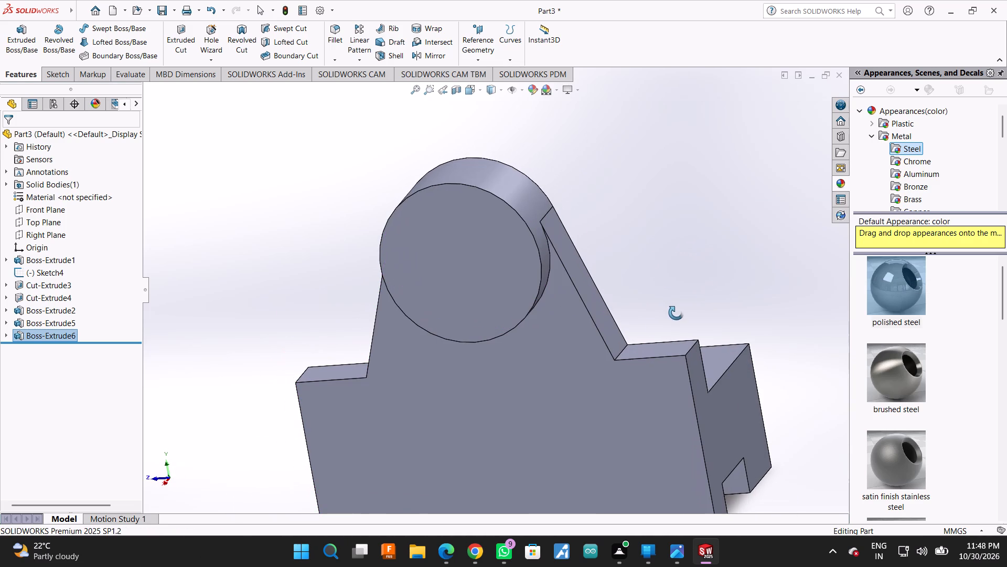
click(486, 290)
key(Escape)
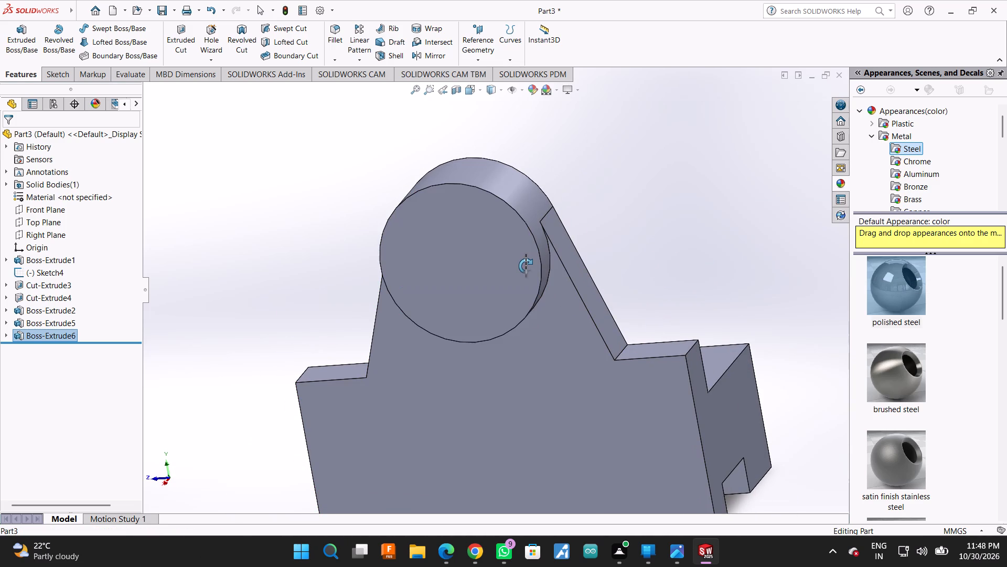
key(Escape)
click(513, 268)
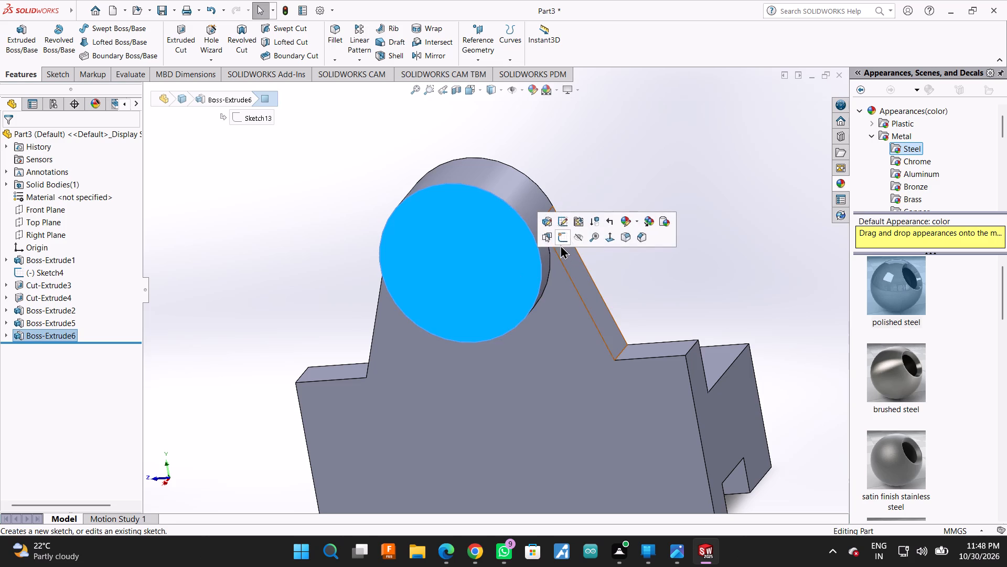
click(560, 243)
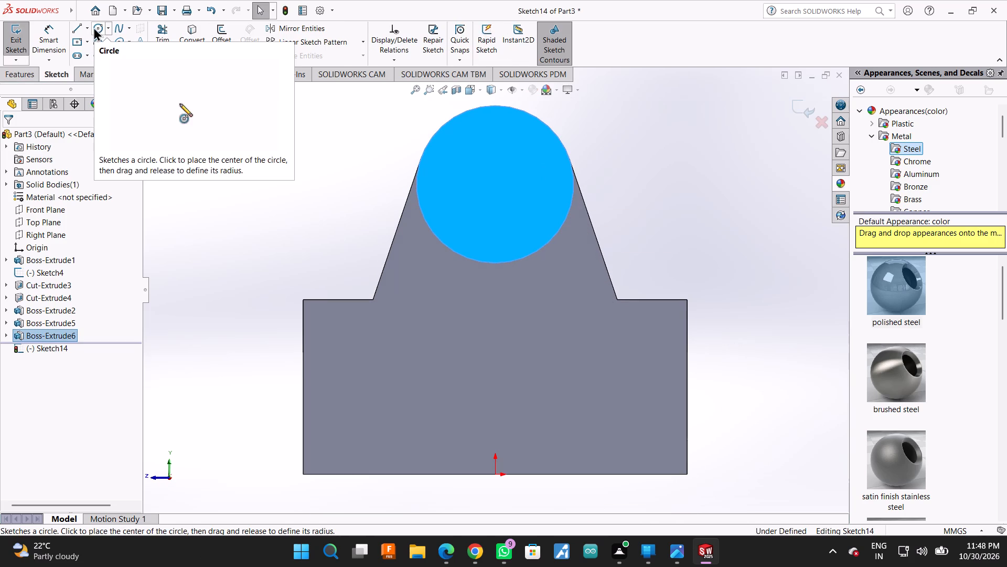
click(93, 27)
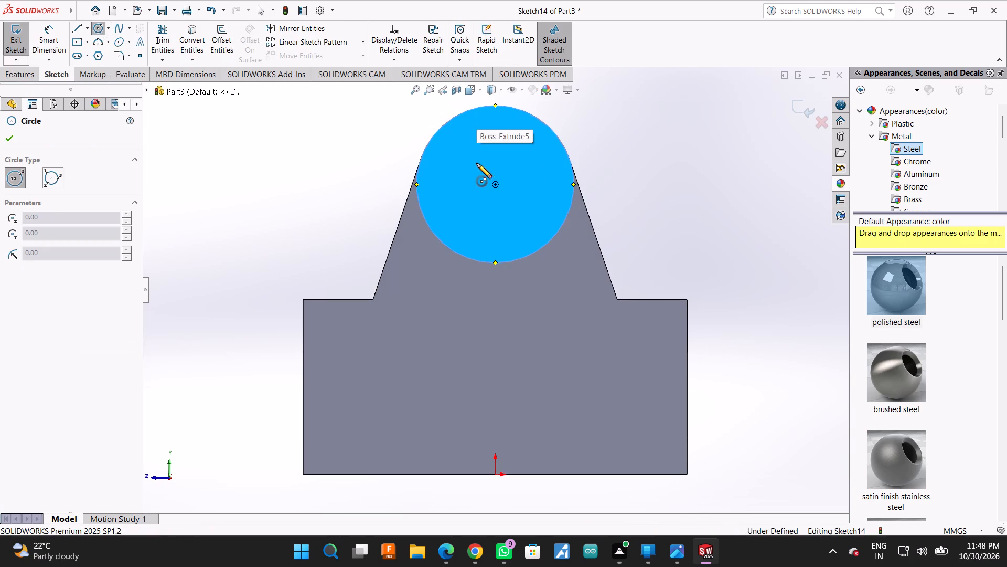
click(495, 185)
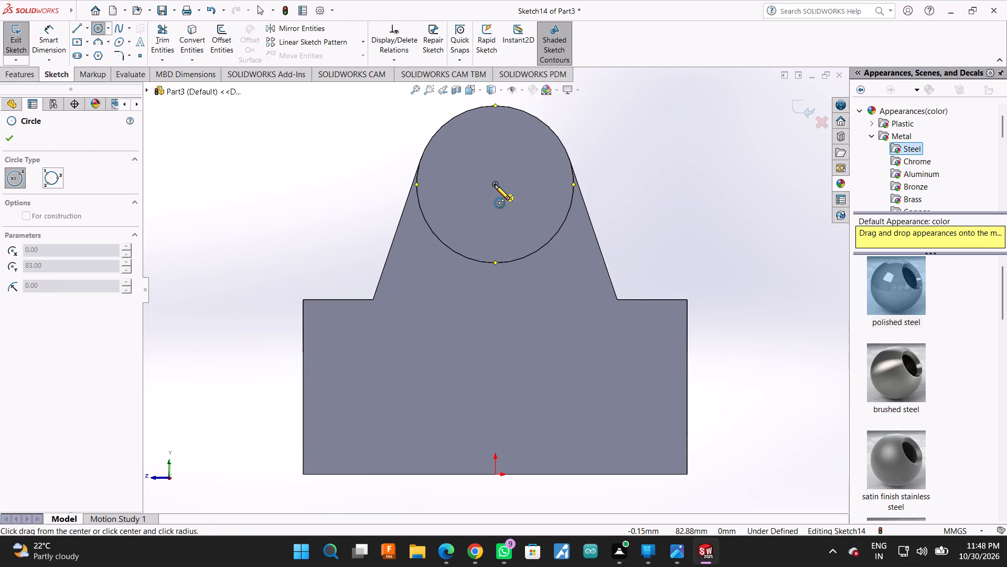
click(521, 199)
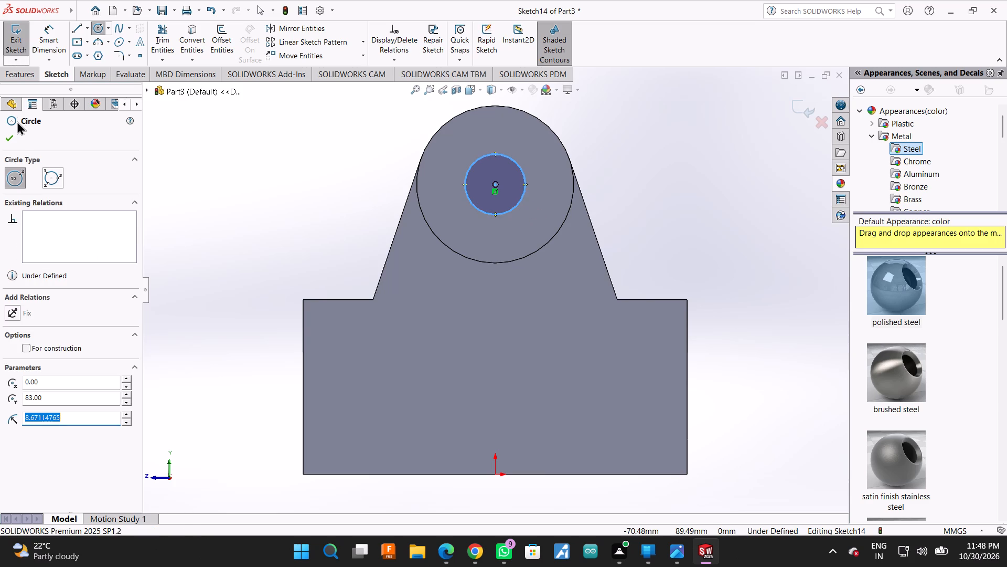
click(14, 135)
Dimension the small concentric circle to a 20 mm diameter.
click(46, 28)
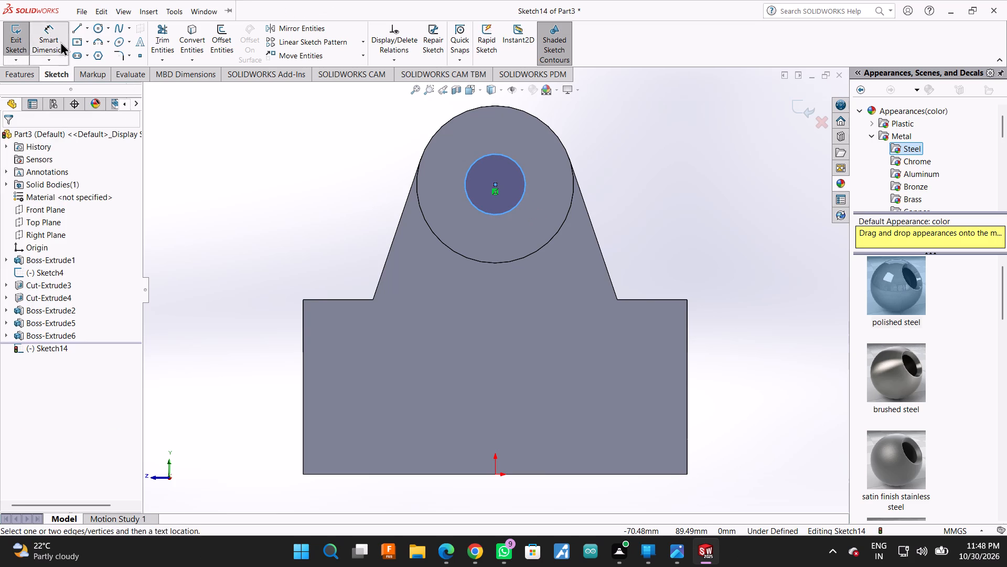
click(523, 171)
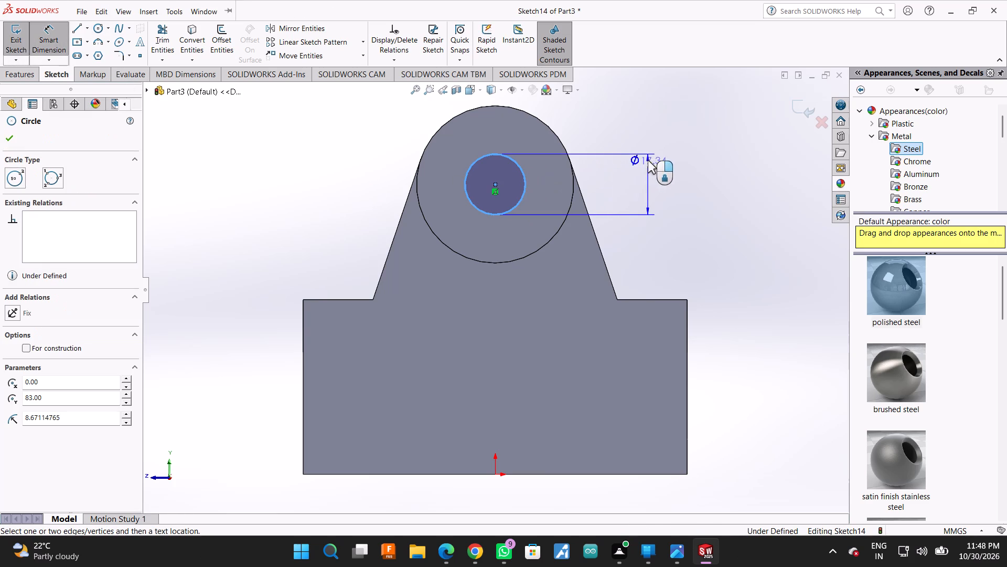
click(658, 176)
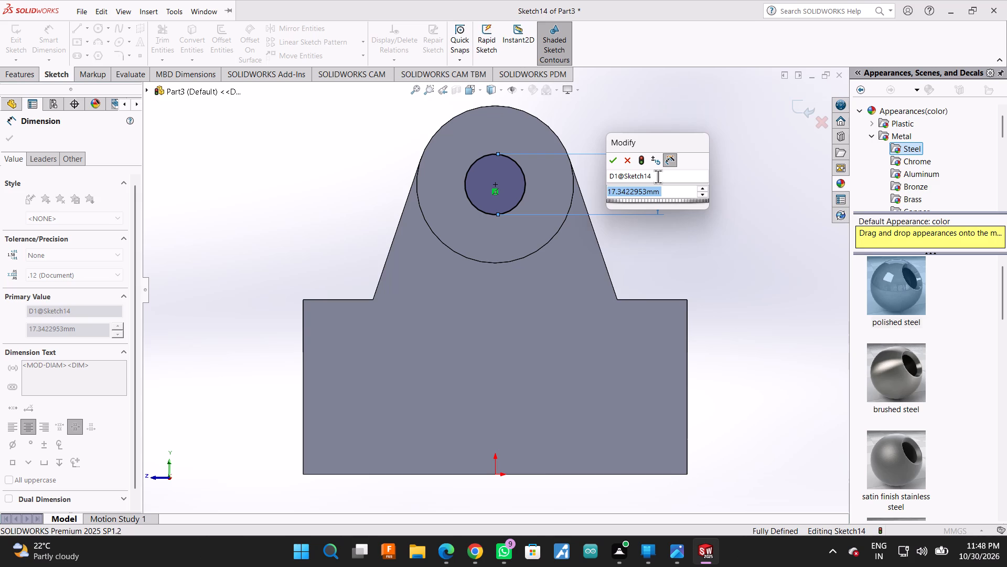
text(20)
key(Return)
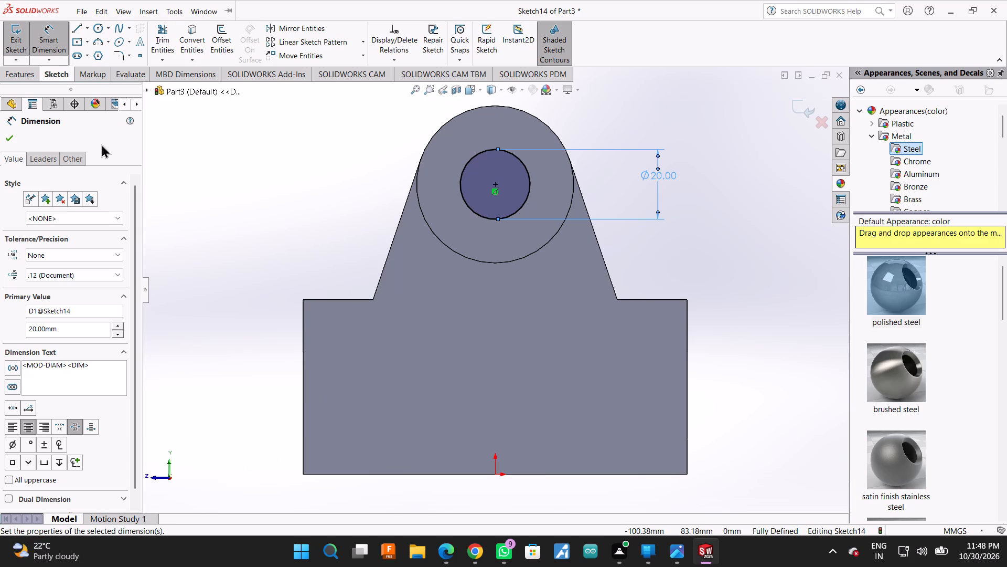
click(10, 140)
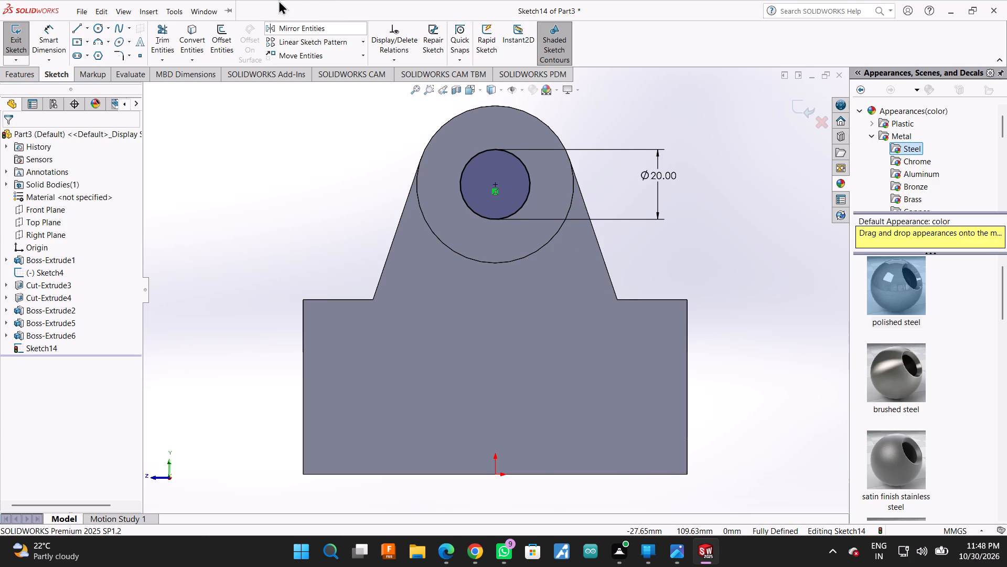
Cut the 20 mm circle through the boss and upright as a blind extruded cut 20 mm deep.
click(19, 79)
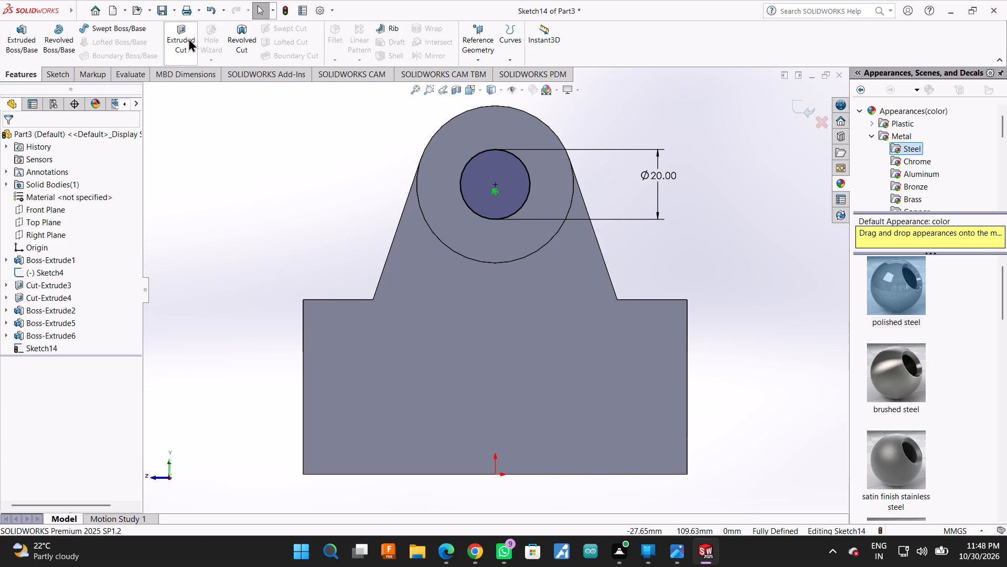
click(188, 38)
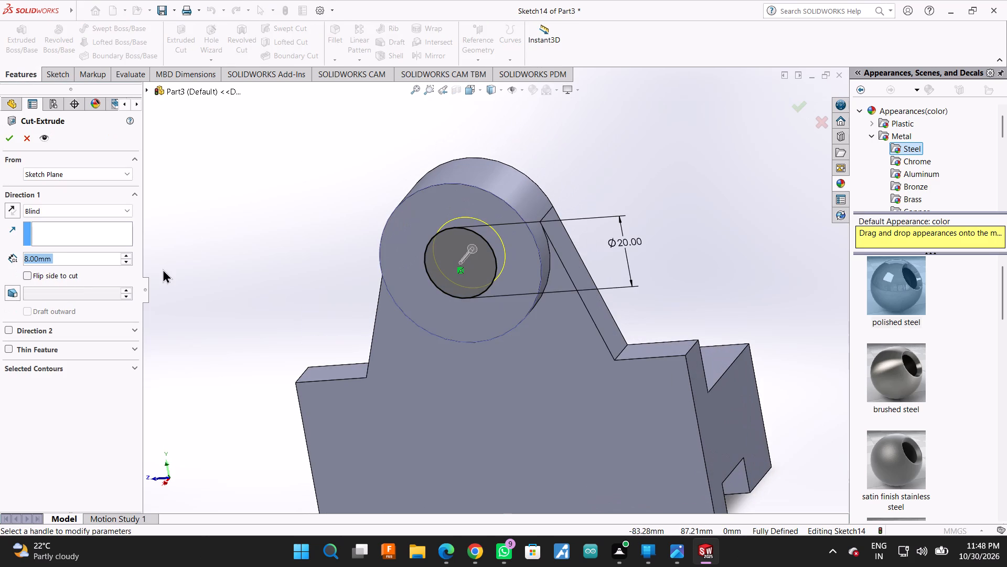
text(20)
key(Return)
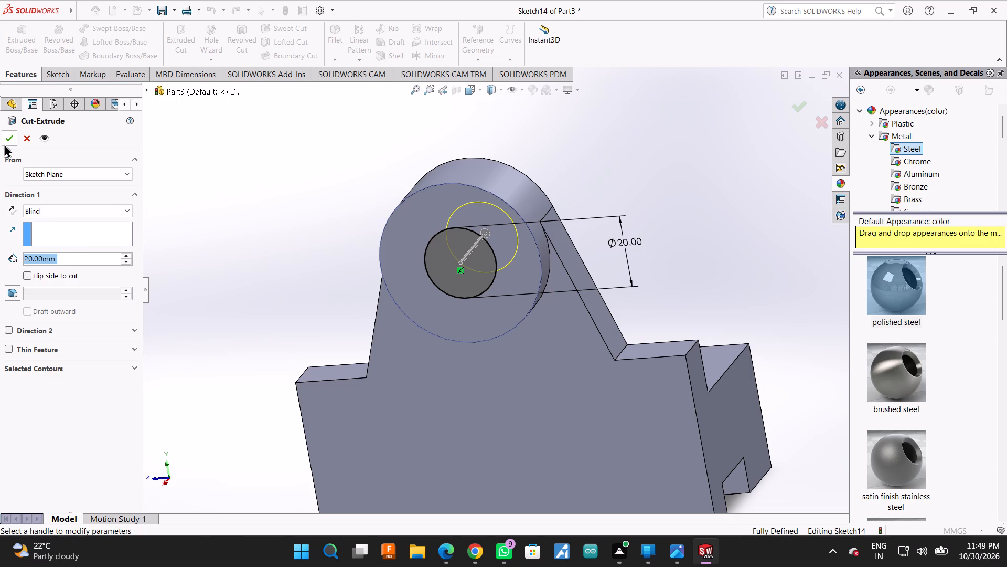
click(4, 143)
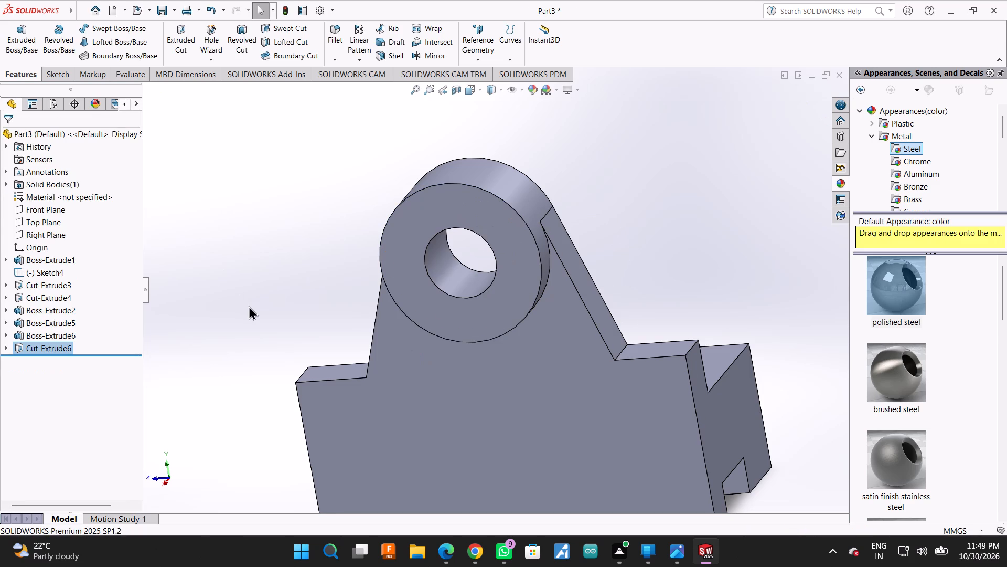
Start a sketch on the block's notched side face with the Line tool ready for drawing.
scroll(409, 458, down, 1)
scroll(414, 454, up, 1)
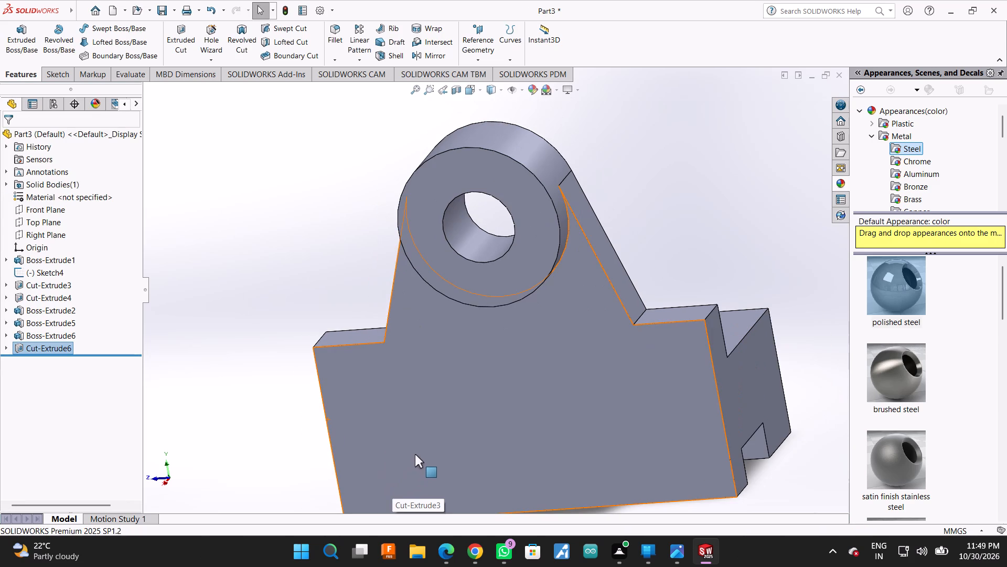
click(737, 407)
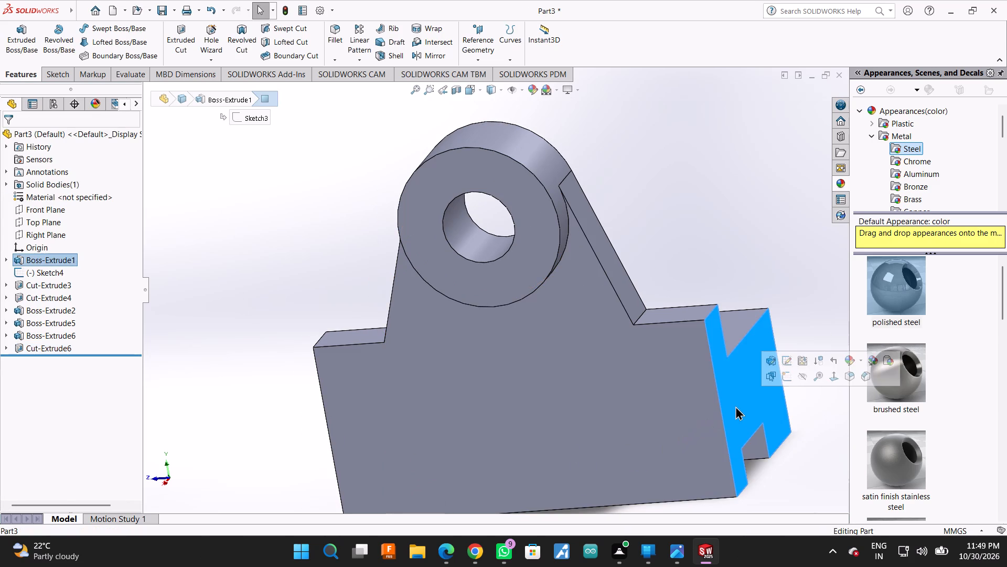
click(781, 377)
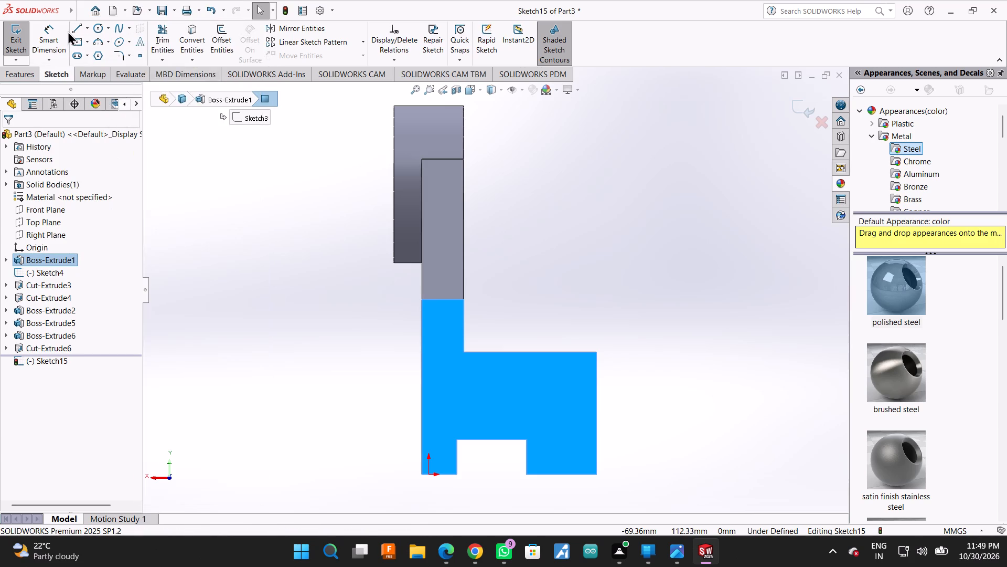
click(74, 28)
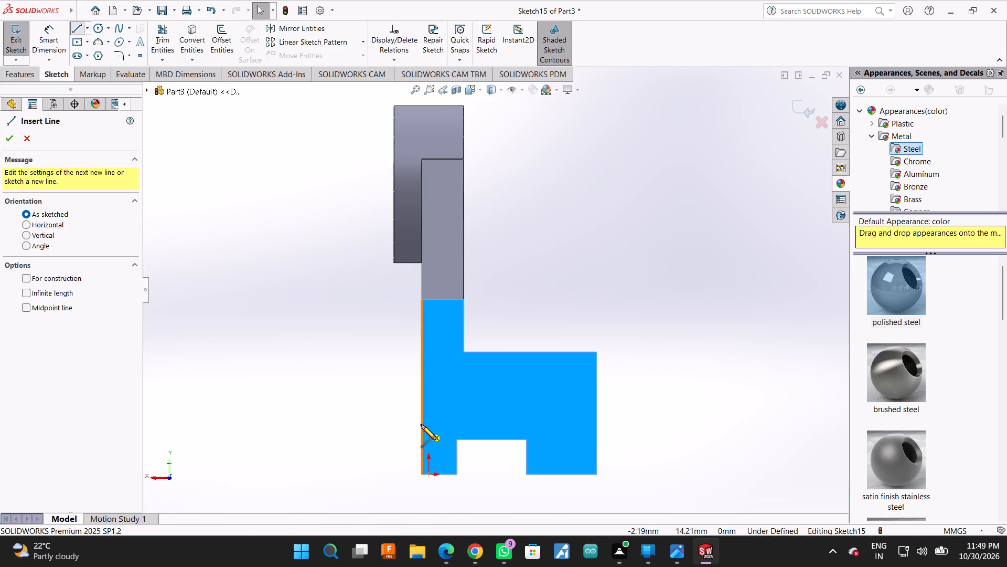
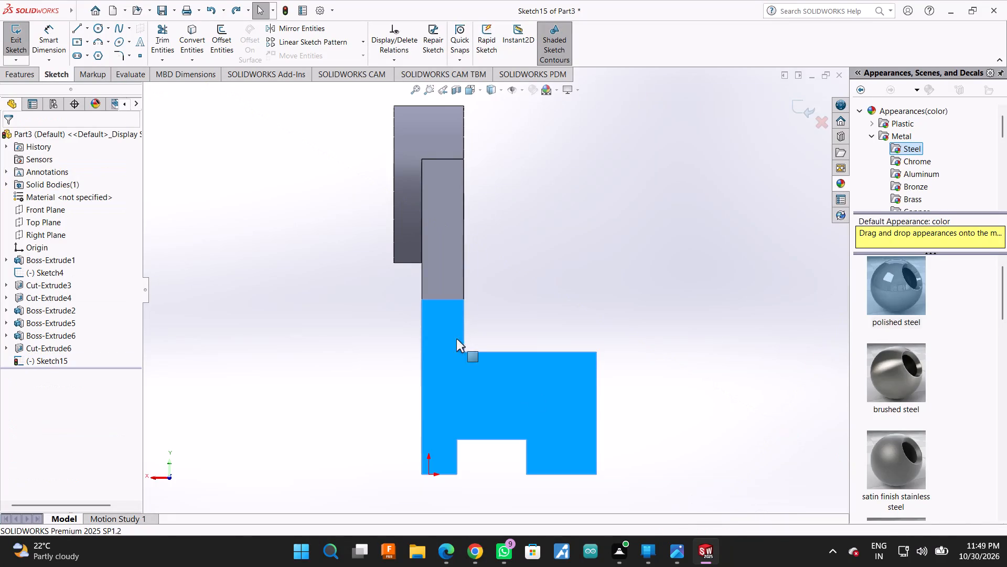
Draw a horizontal line about 57 mm long from the notch's bottom corner nearest the upright, outward along the block's base.
click(74, 25)
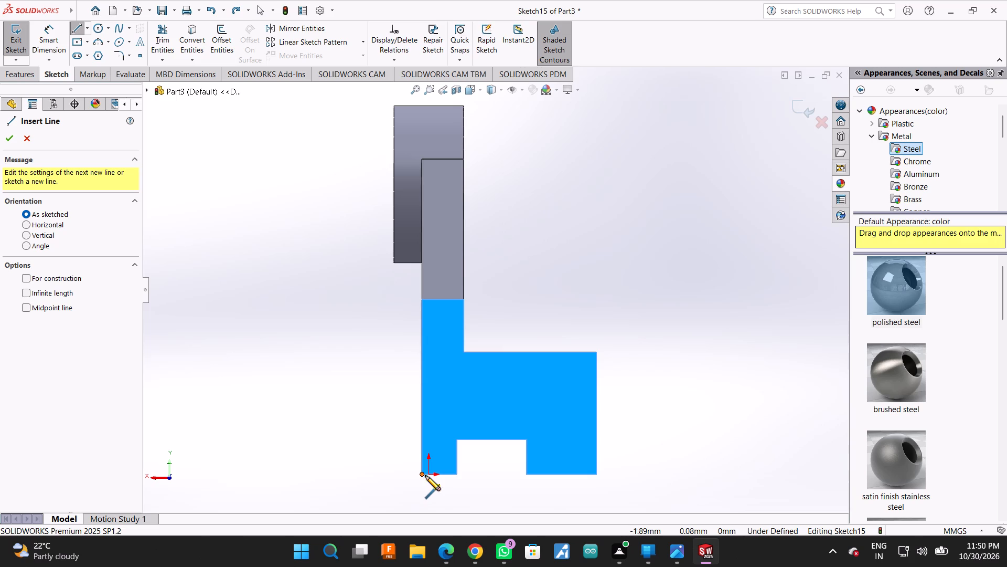
click(458, 476)
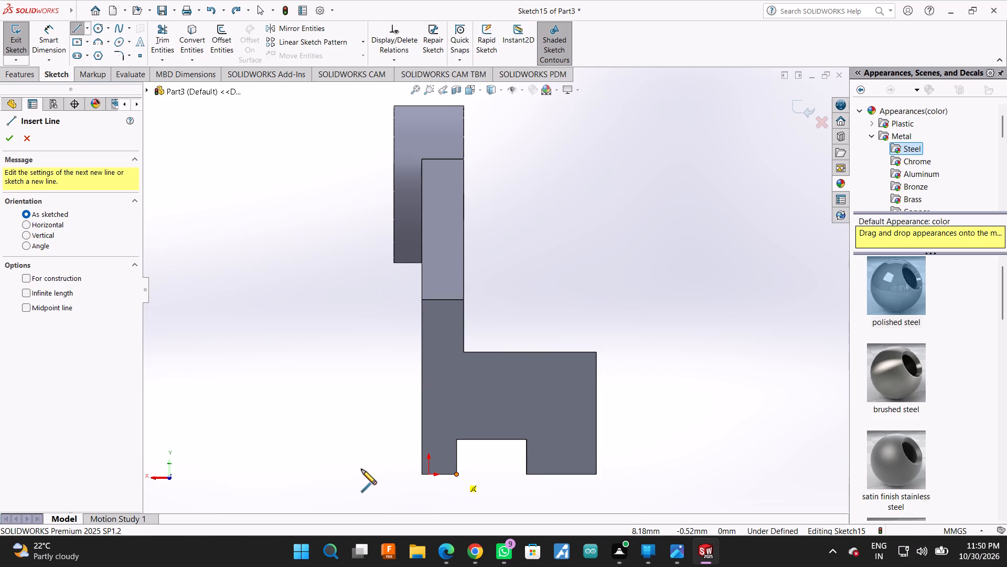
click(257, 471)
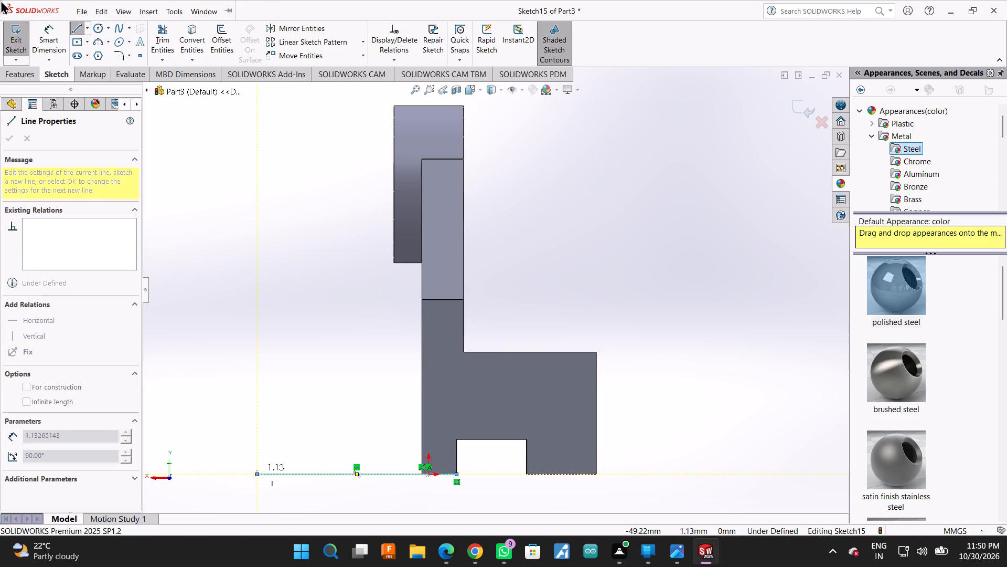
Dimension the horizontal base line to 56 mm long.
click(48, 31)
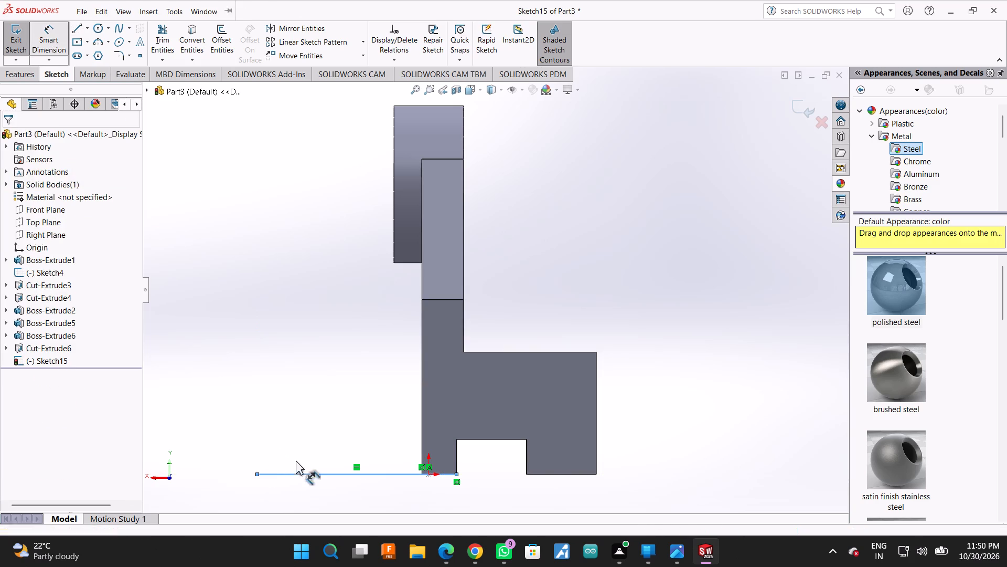
click(304, 474)
click(315, 495)
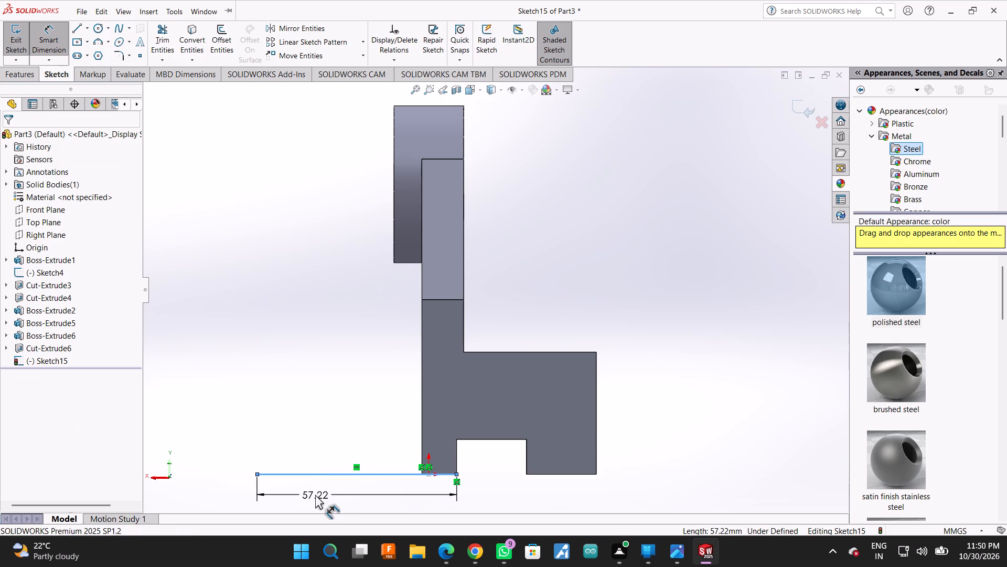
text(56)
key(Return)
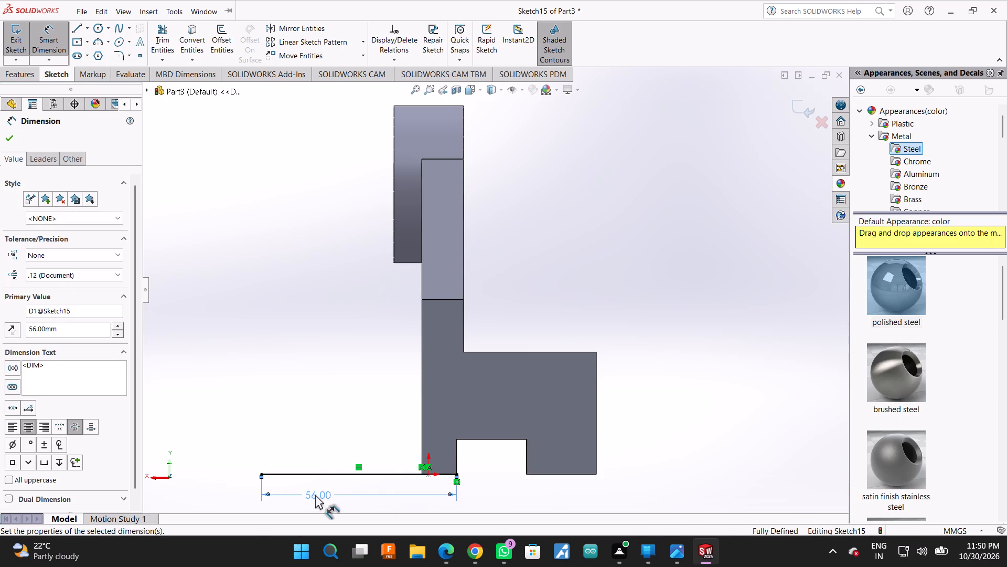
click(4, 138)
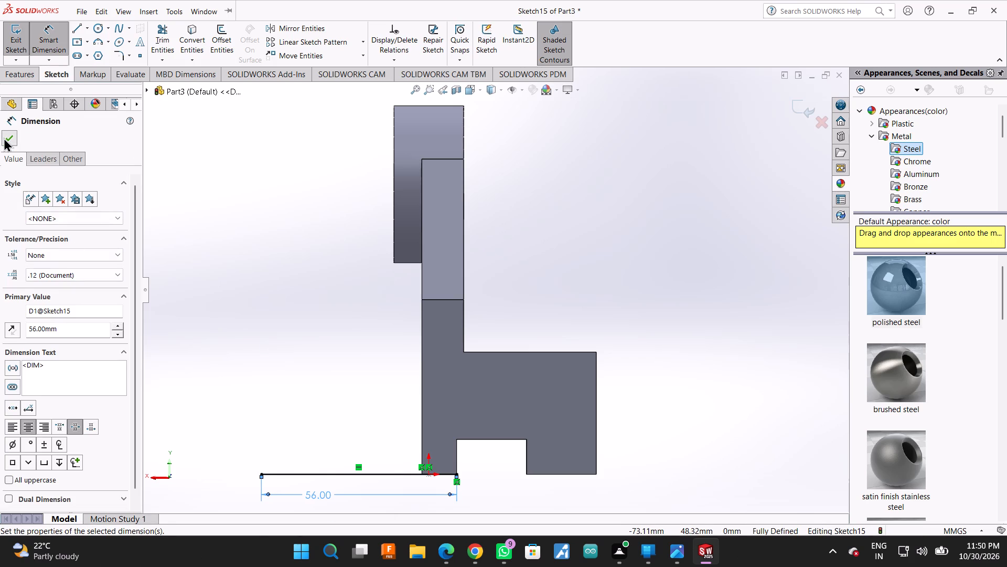
Draw a vertical centerline about 22 mm long upward from the outer end of the base line.
click(72, 29)
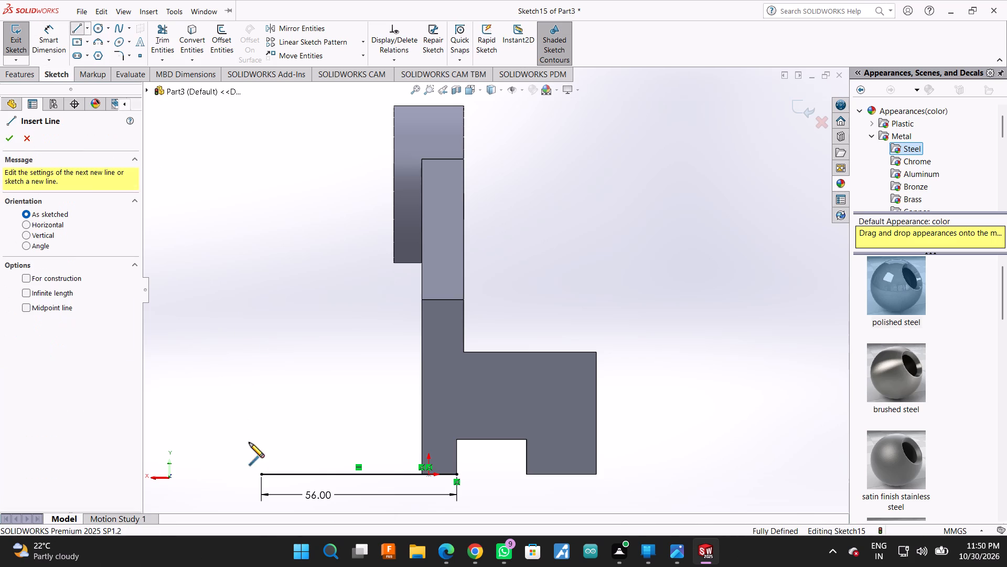
click(89, 28)
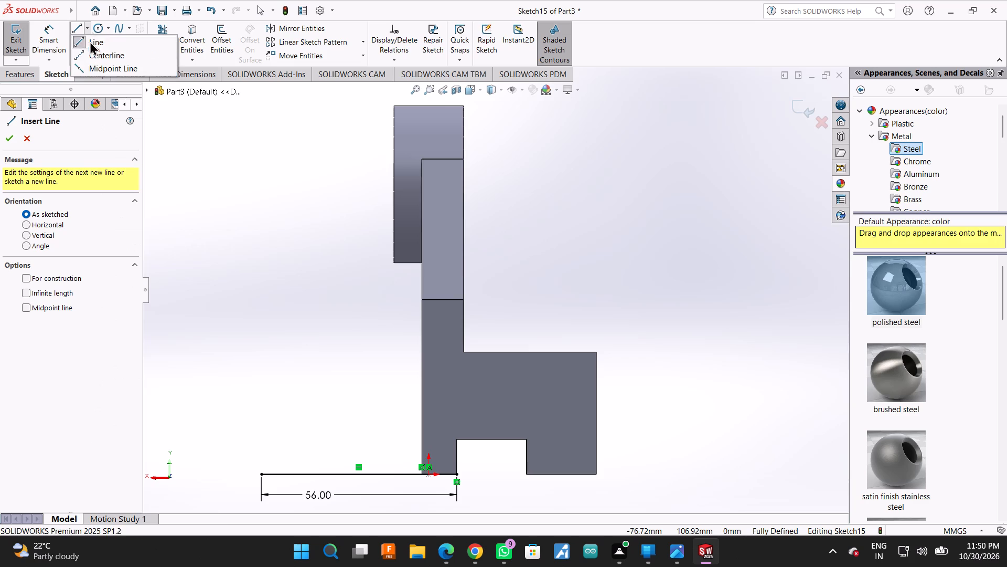
click(94, 55)
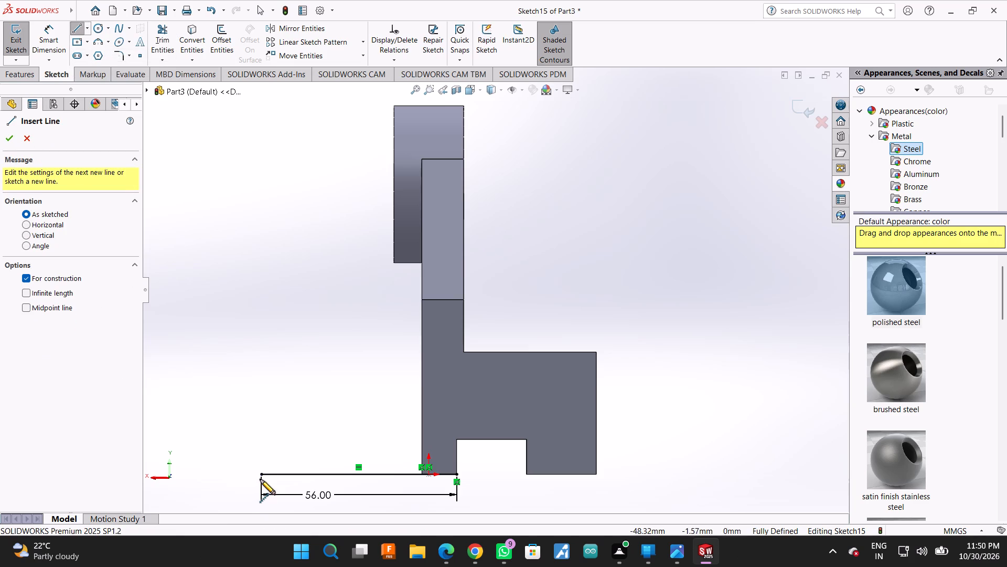
click(262, 474)
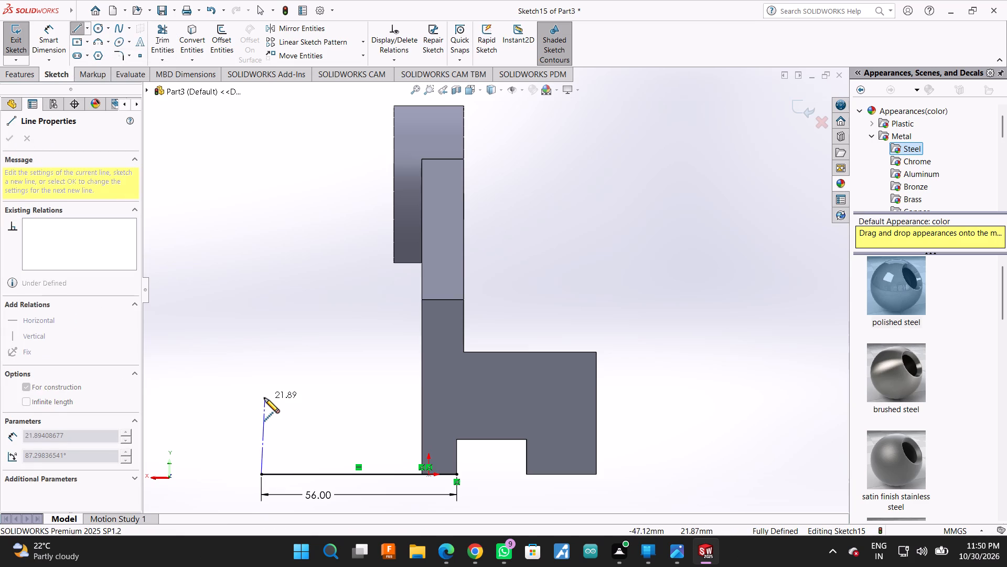
click(264, 398)
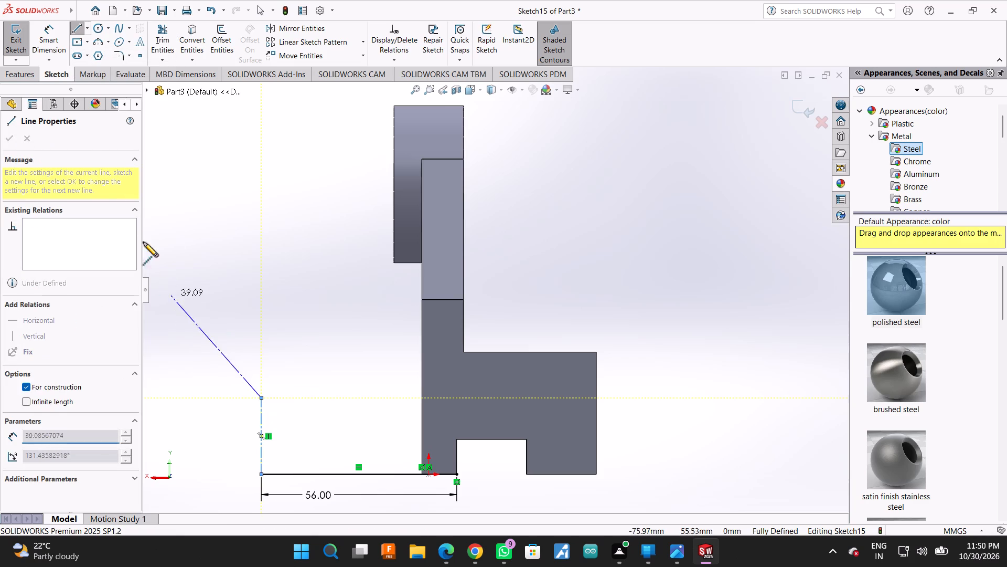
Dimension the vertical centerline to 14 mm long.
click(53, 36)
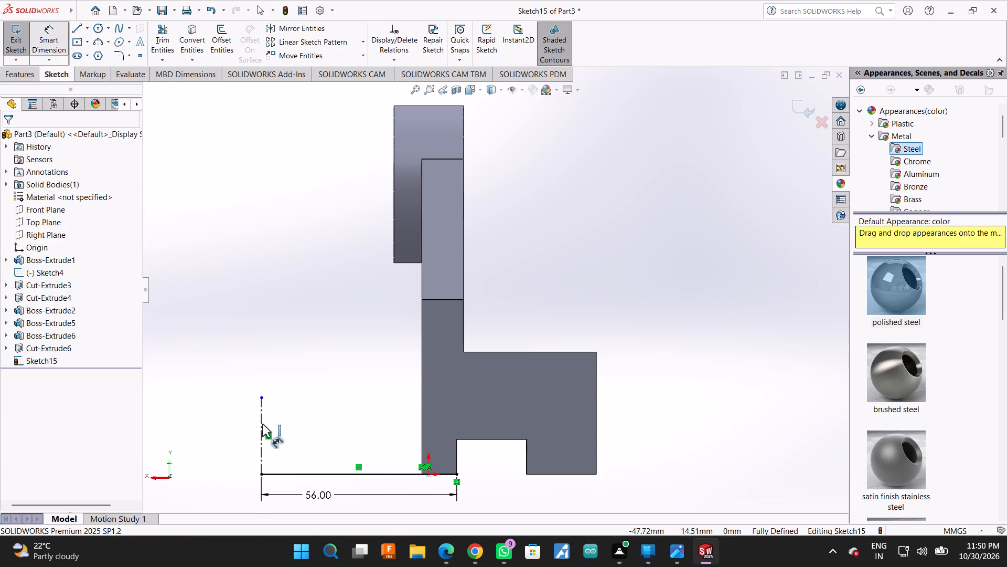
click(262, 425)
click(232, 436)
text(14)
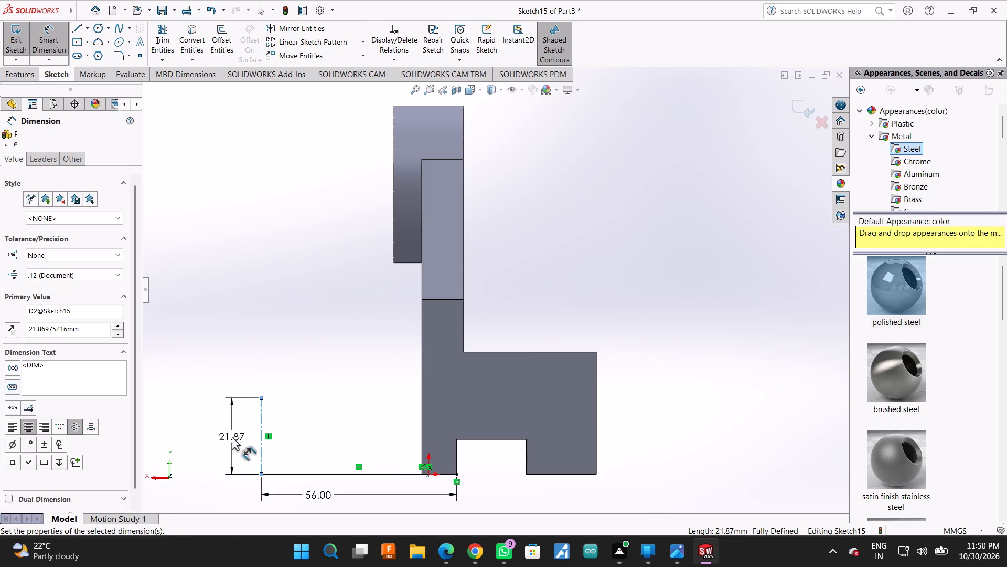
key(Return)
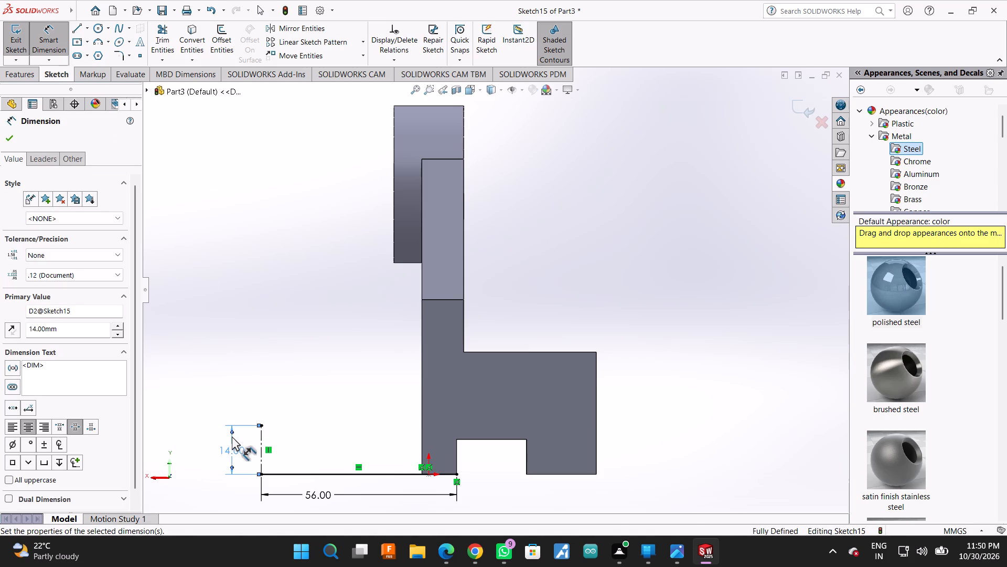
click(3, 141)
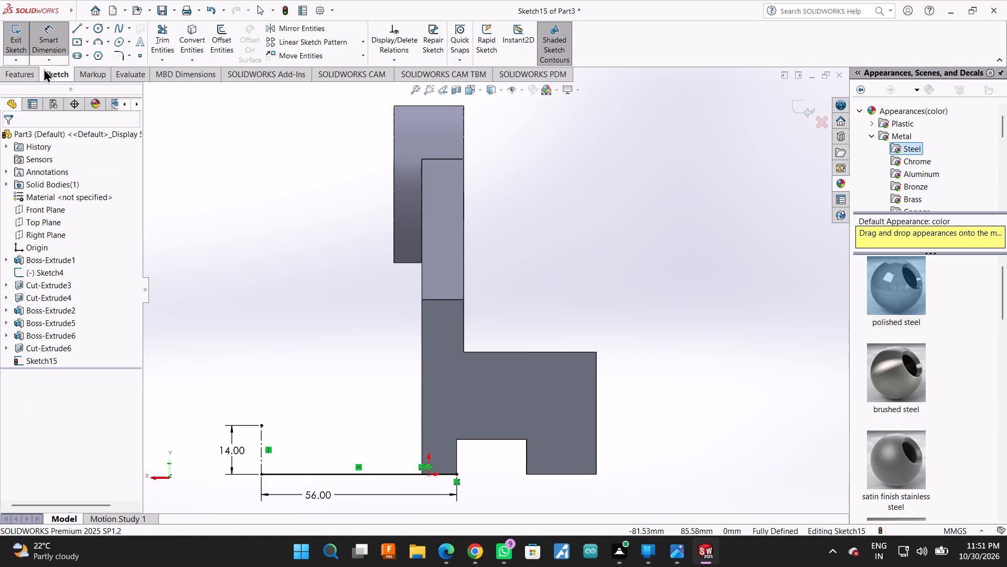
Draw a 14 mm radius circle centred on the centerline's upper end and passing through the base line's outer end.
click(93, 27)
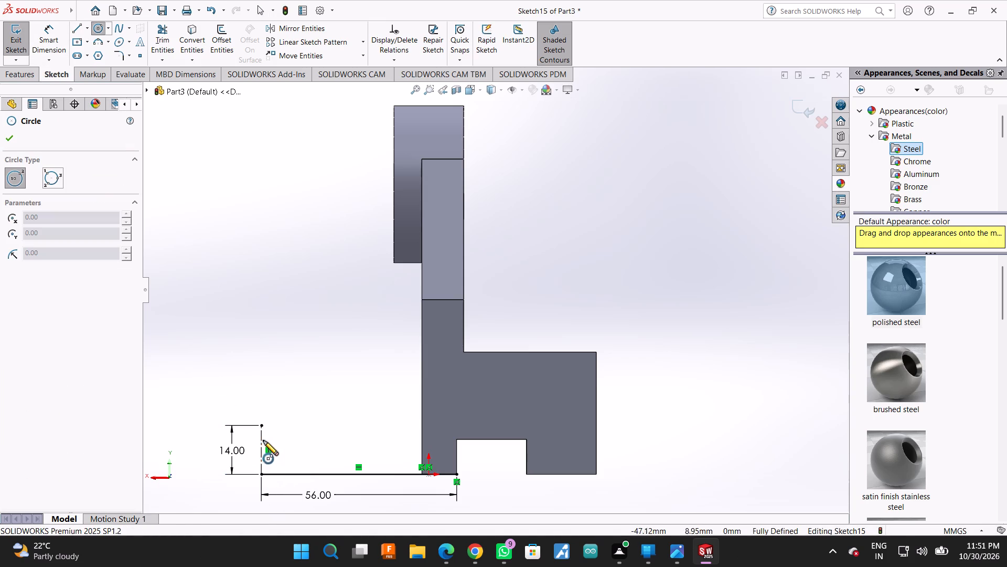
click(259, 426)
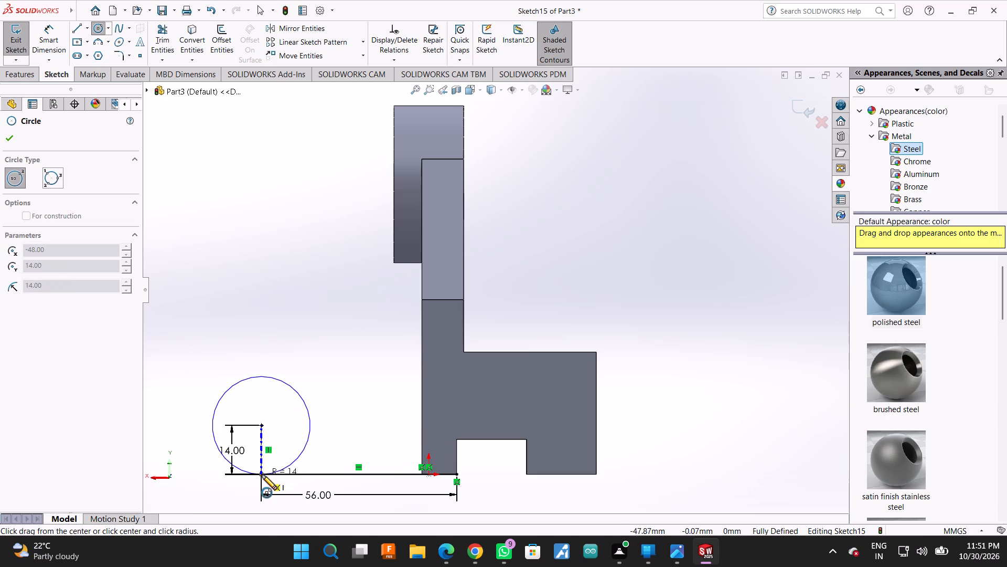
click(262, 475)
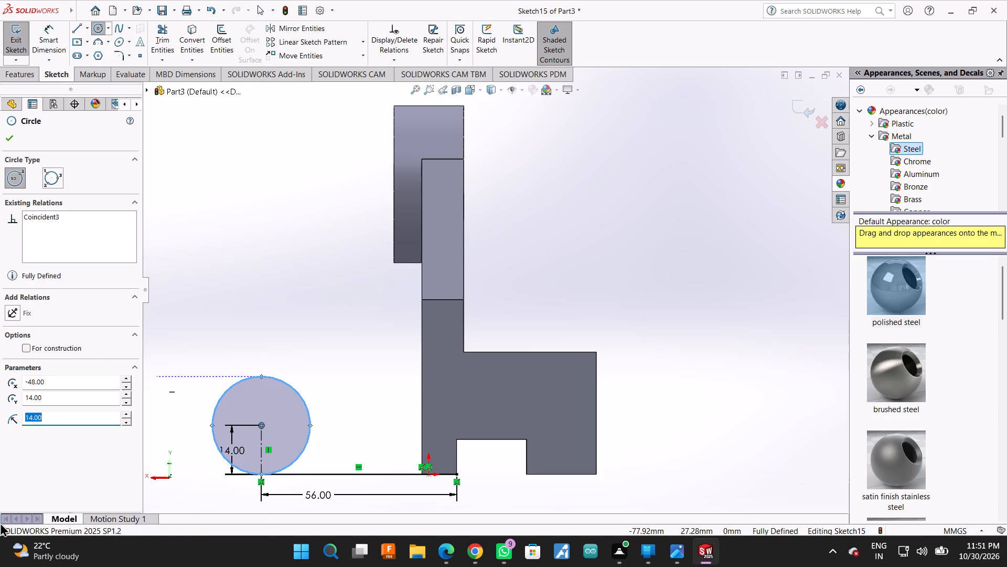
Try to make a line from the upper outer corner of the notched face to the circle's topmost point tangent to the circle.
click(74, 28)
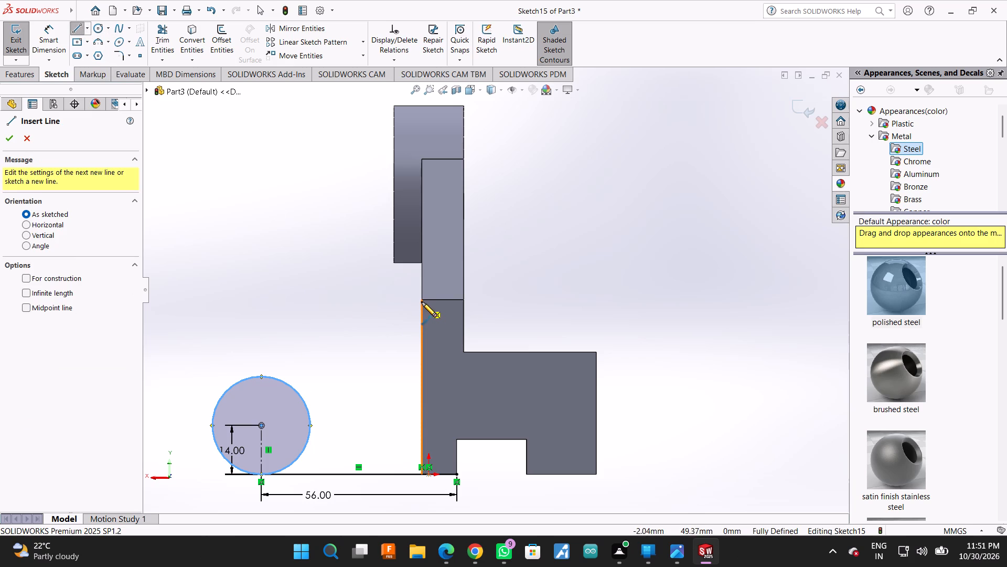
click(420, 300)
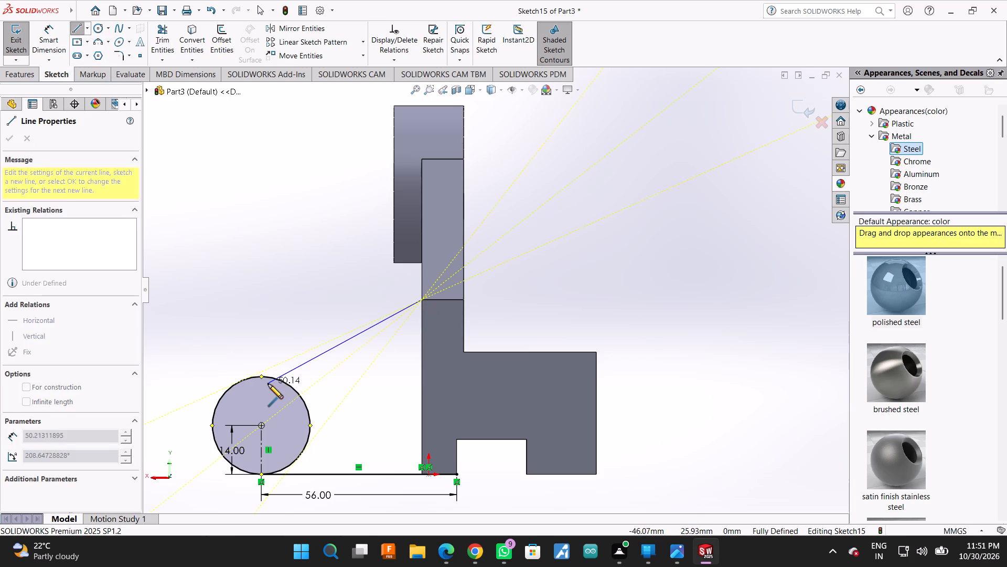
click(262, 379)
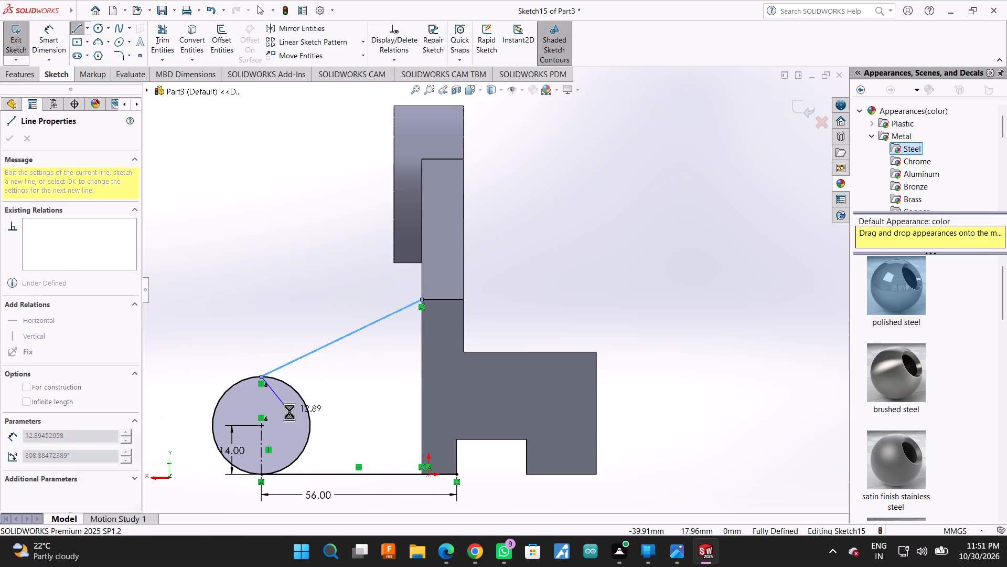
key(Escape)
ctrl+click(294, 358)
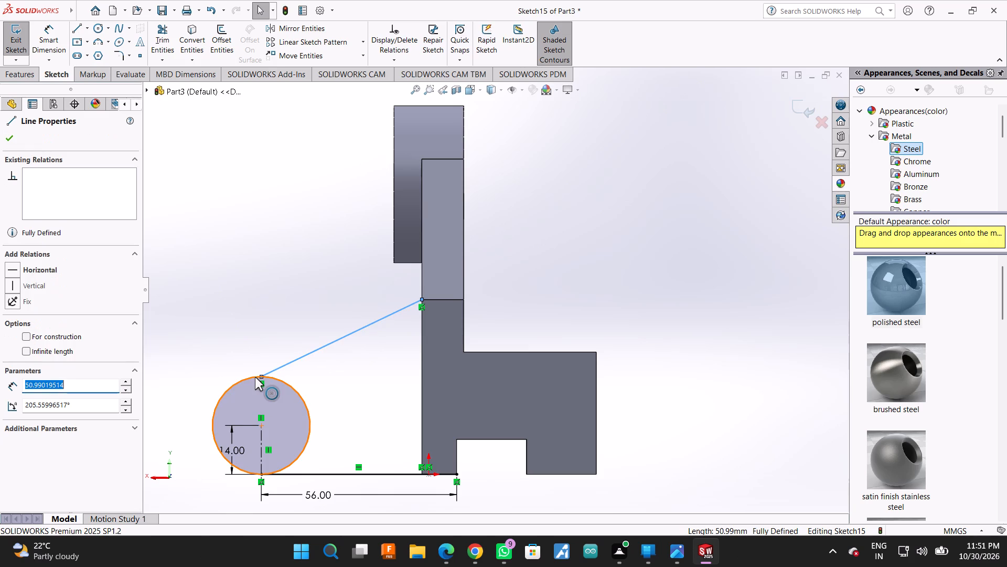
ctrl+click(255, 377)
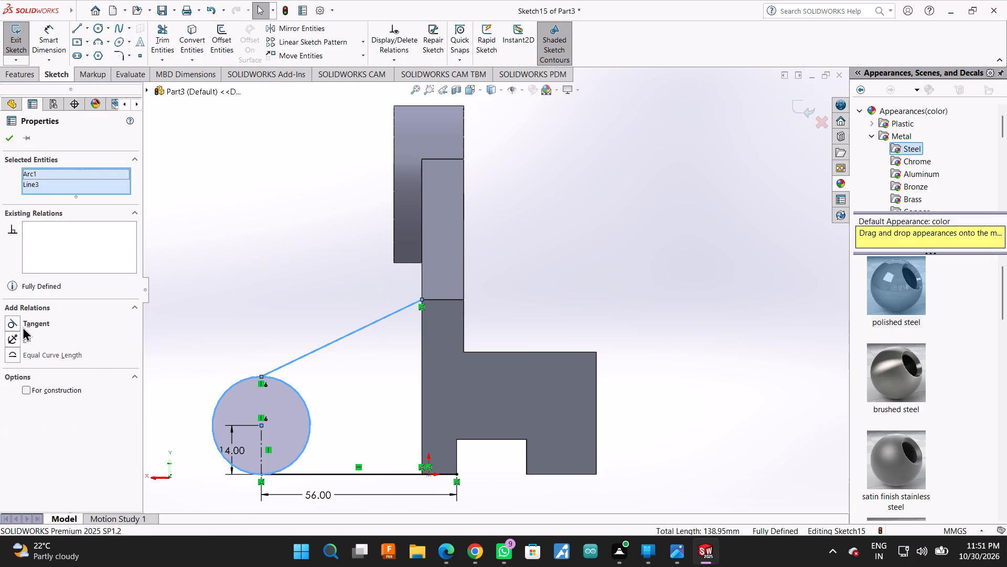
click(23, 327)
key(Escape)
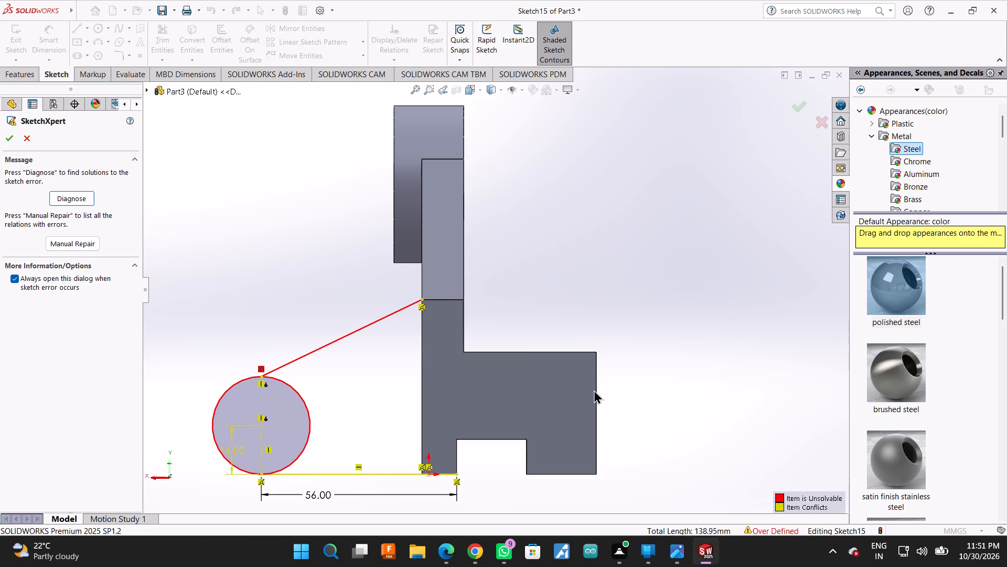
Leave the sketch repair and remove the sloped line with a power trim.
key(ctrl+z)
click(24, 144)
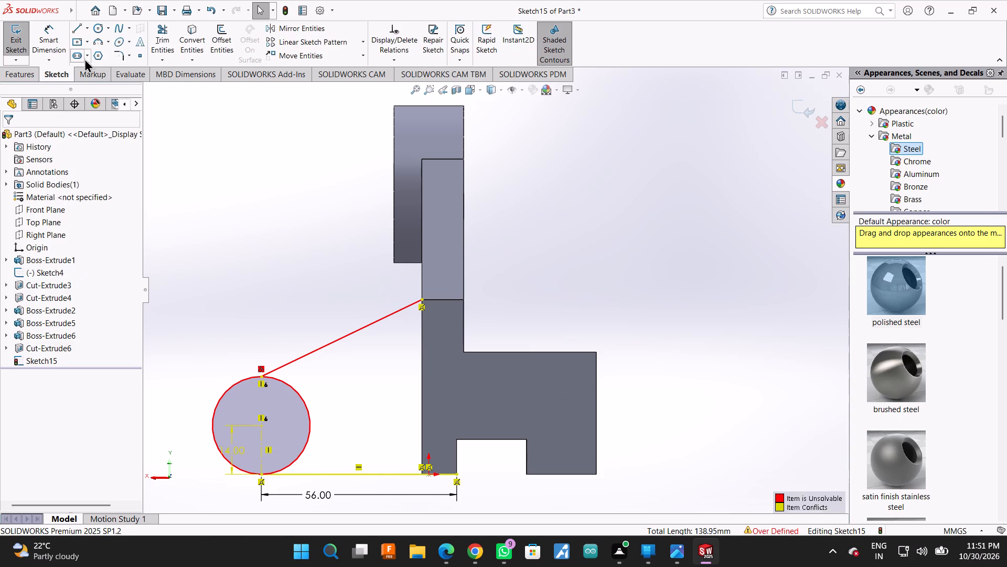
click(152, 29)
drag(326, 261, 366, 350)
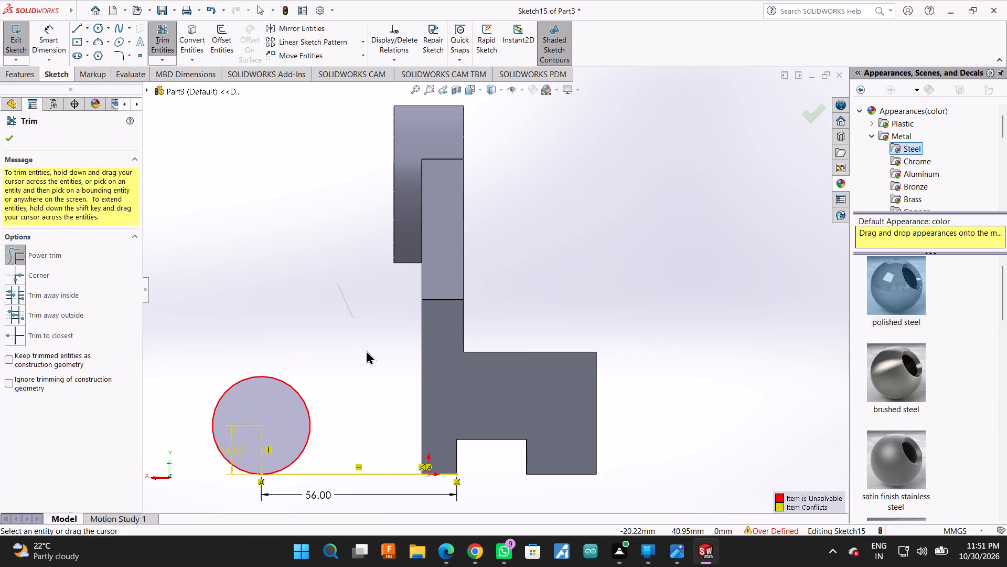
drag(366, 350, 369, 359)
Draw a sloped line about 54 mm long from the notched face's upper outer corner to the circle, just beyond its topmost point.
click(78, 25)
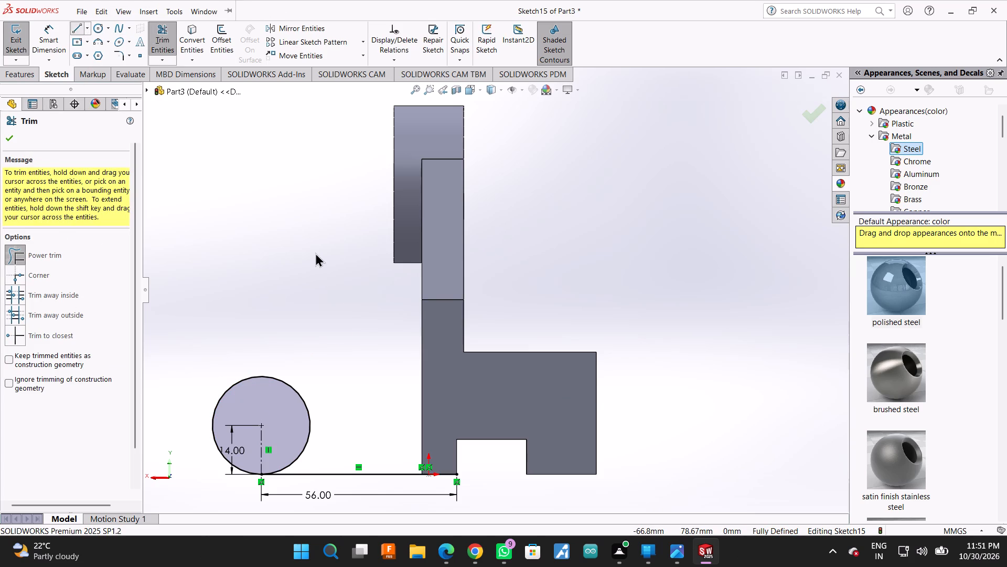
click(422, 300)
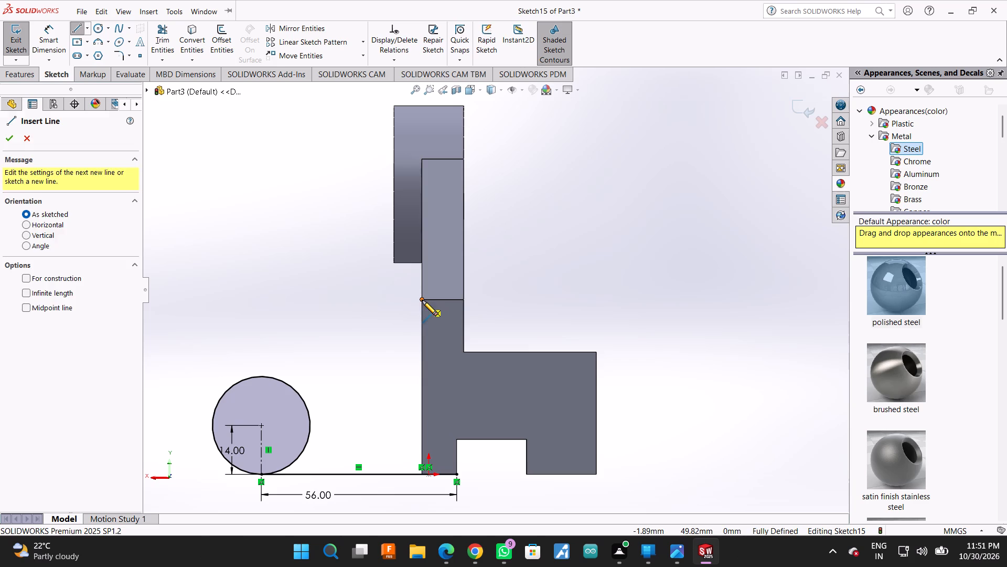
click(250, 380)
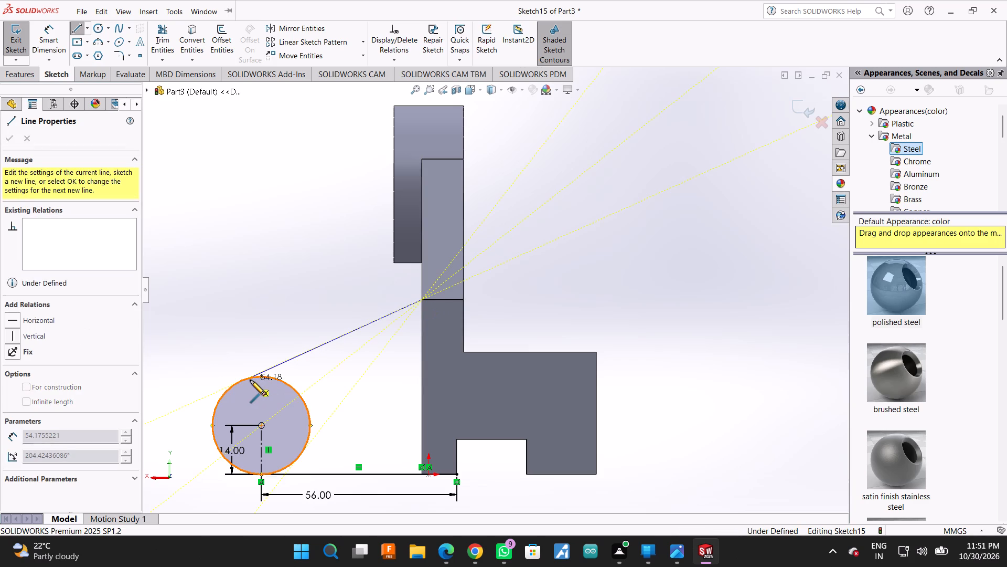
key(Escape)
Add a tangent relation between the sloped line and the circle.
ctrl+click(275, 362)
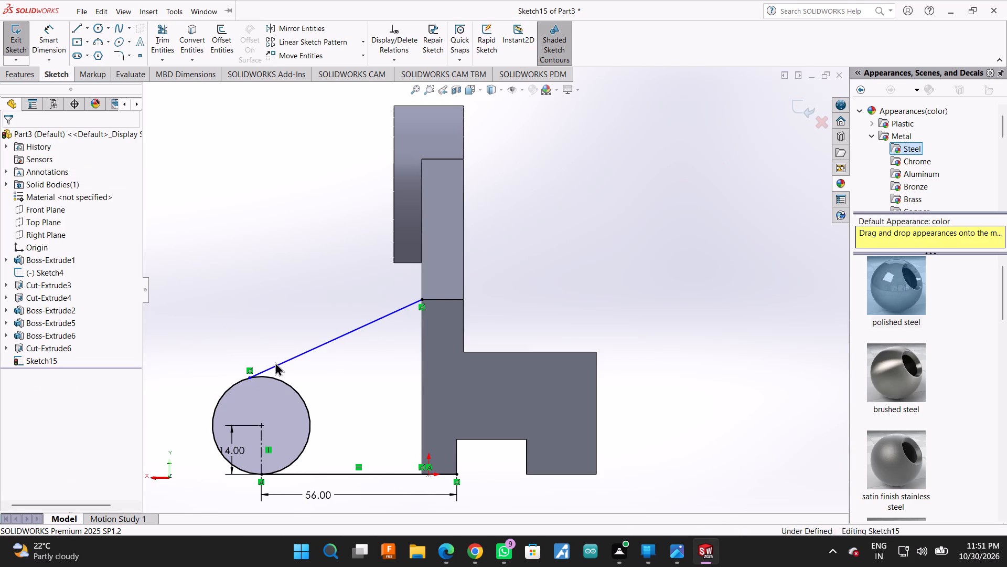
ctrl+click(277, 362)
ctrl+click(285, 388)
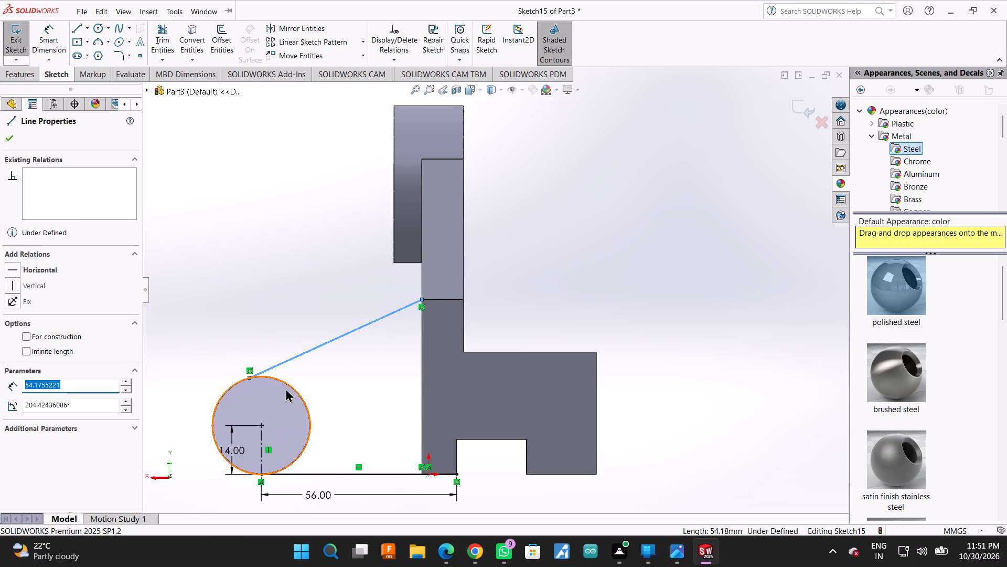
click(15, 321)
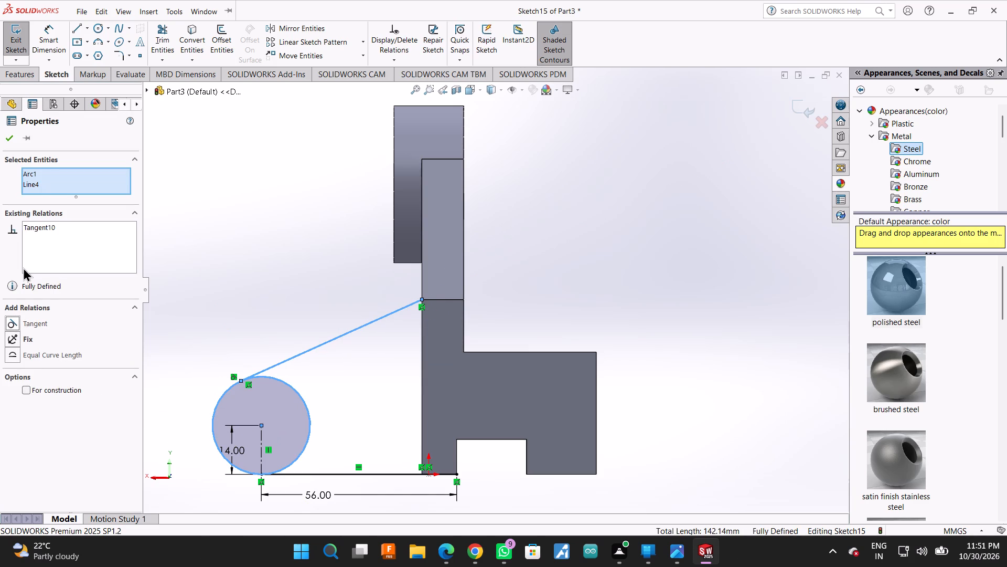
click(9, 139)
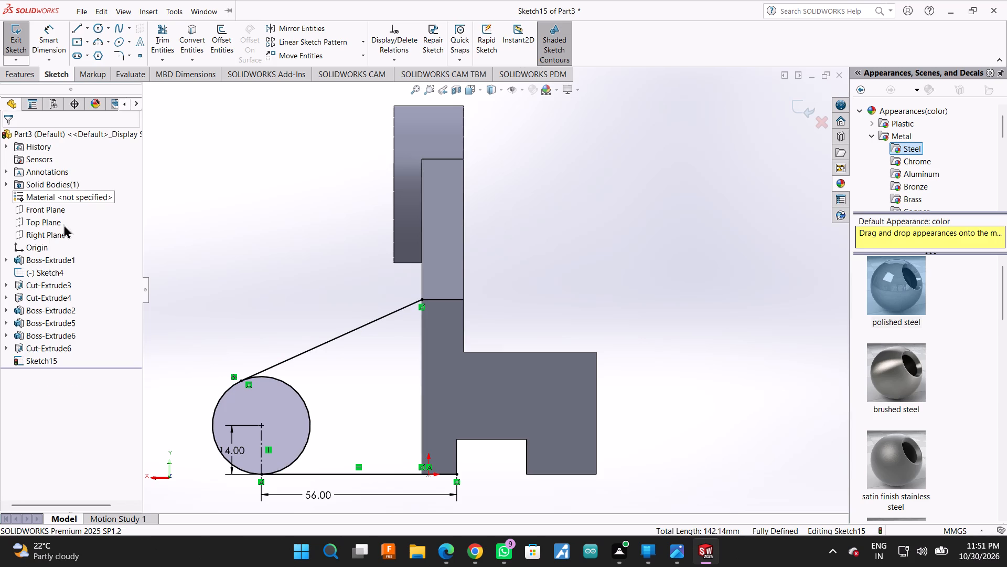
Close the side profile with lines along the upright's top and inner edge, 2 mm across at the notch and 10 mm down to the baseline.
click(77, 25)
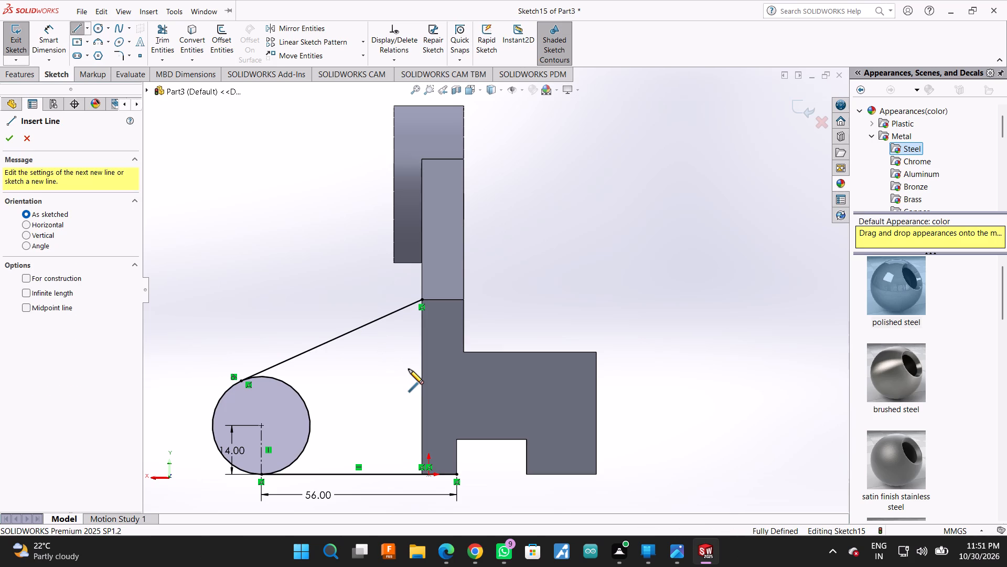
click(423, 300)
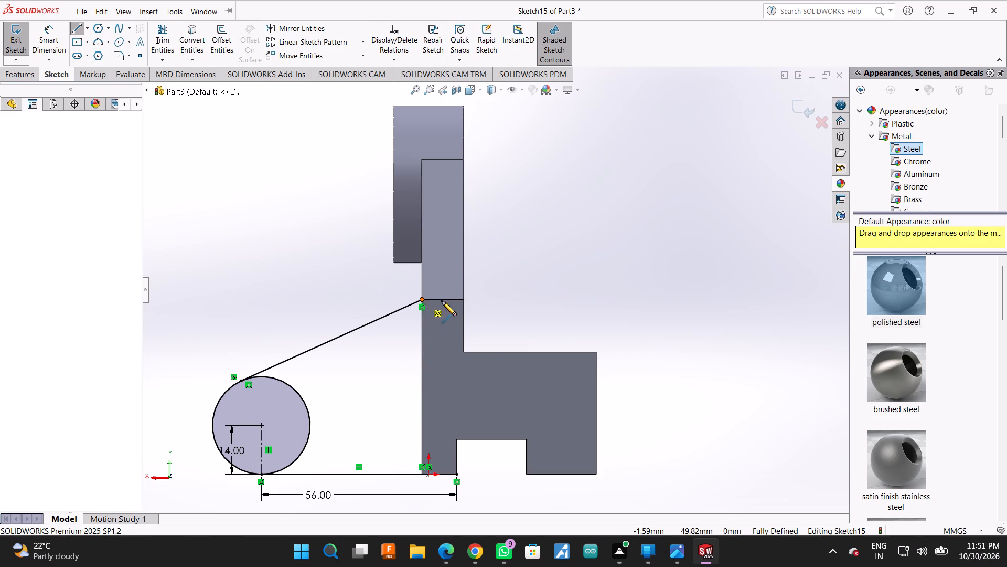
click(463, 300)
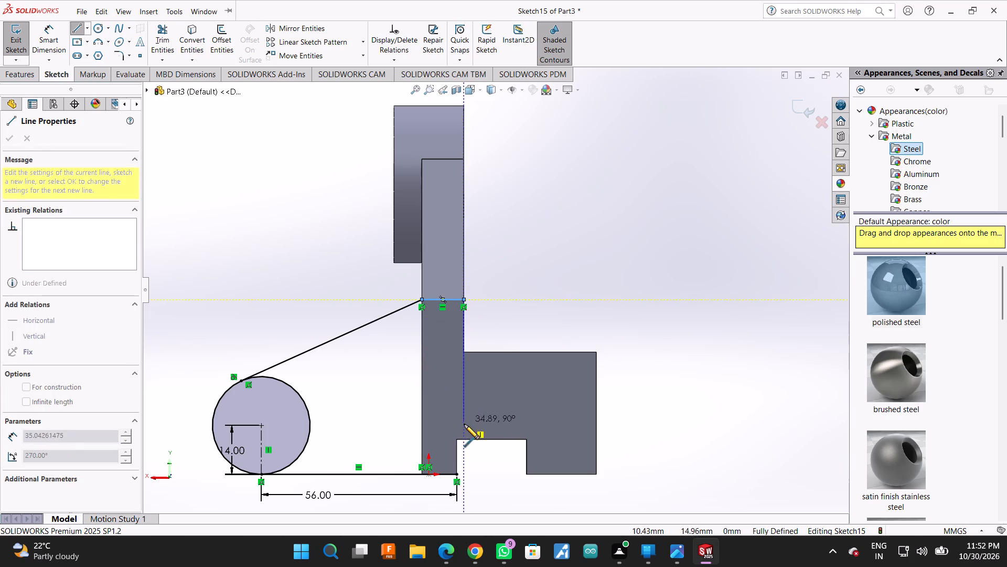
click(463, 351)
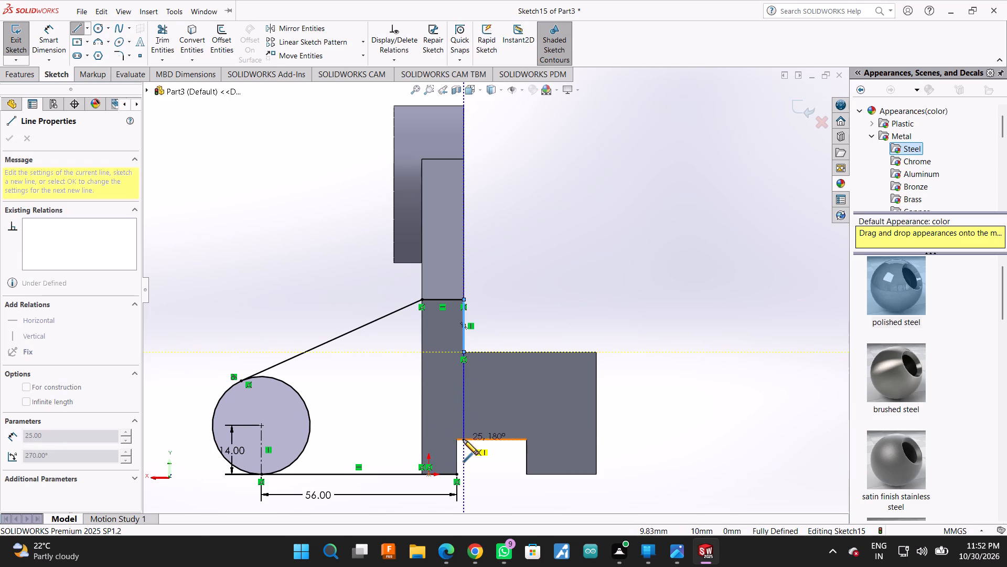
click(463, 439)
click(456, 439)
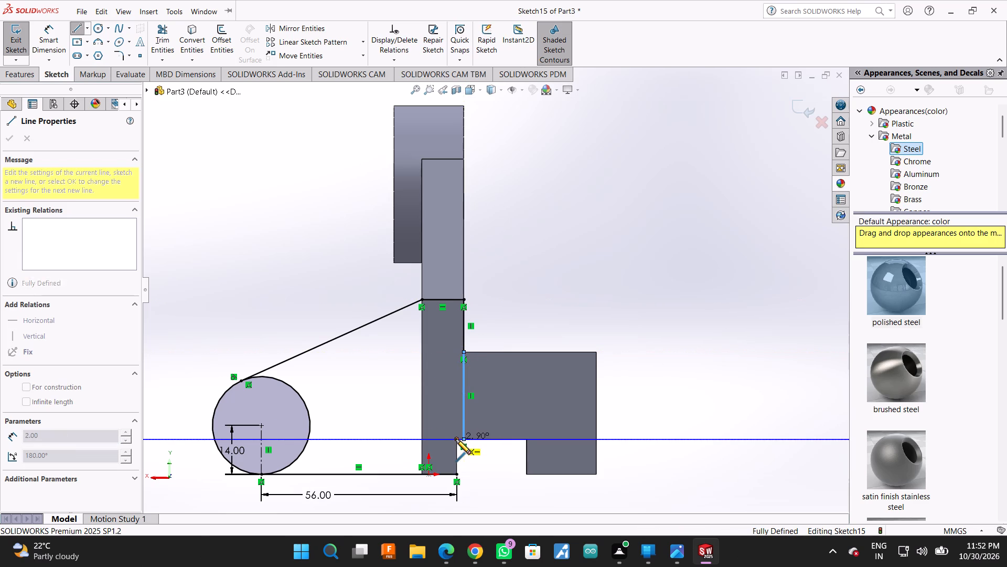
click(457, 475)
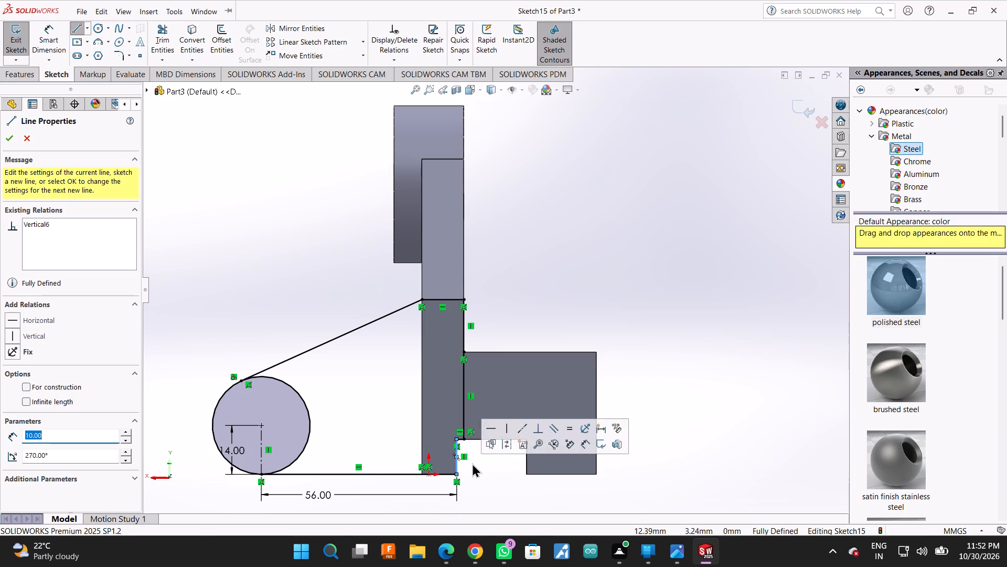
scroll(463, 455, down, 8)
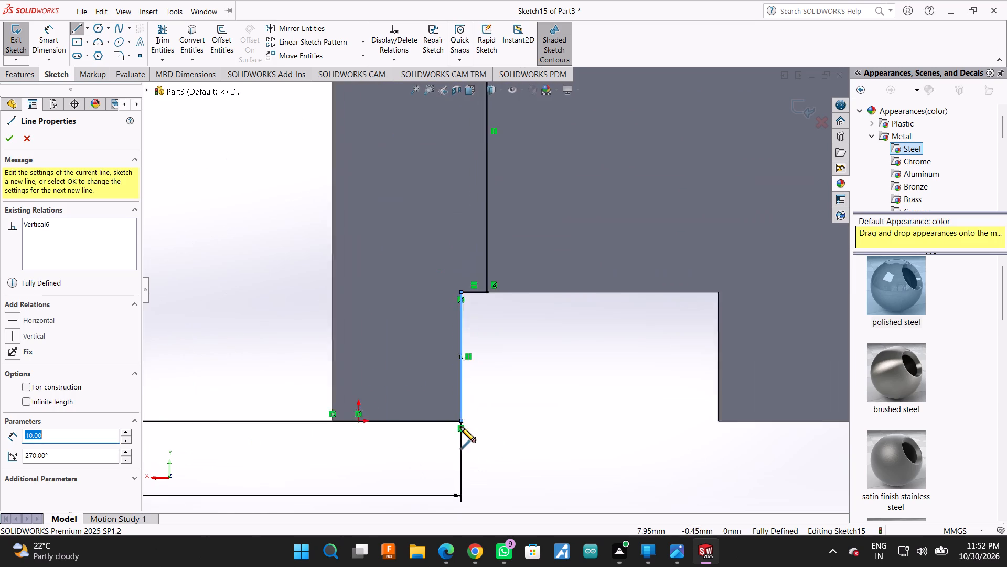
scroll(460, 427, down, 1)
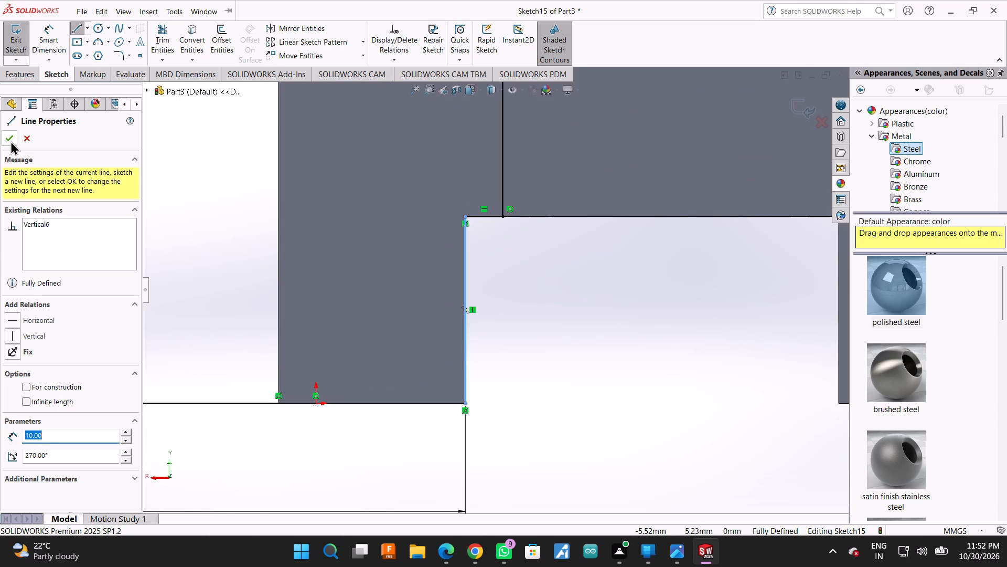
click(10, 141)
Power trim the circle's inner arc between the sloped line and the baseline, leaving only the rounded outer end.
scroll(398, 370, up, 8)
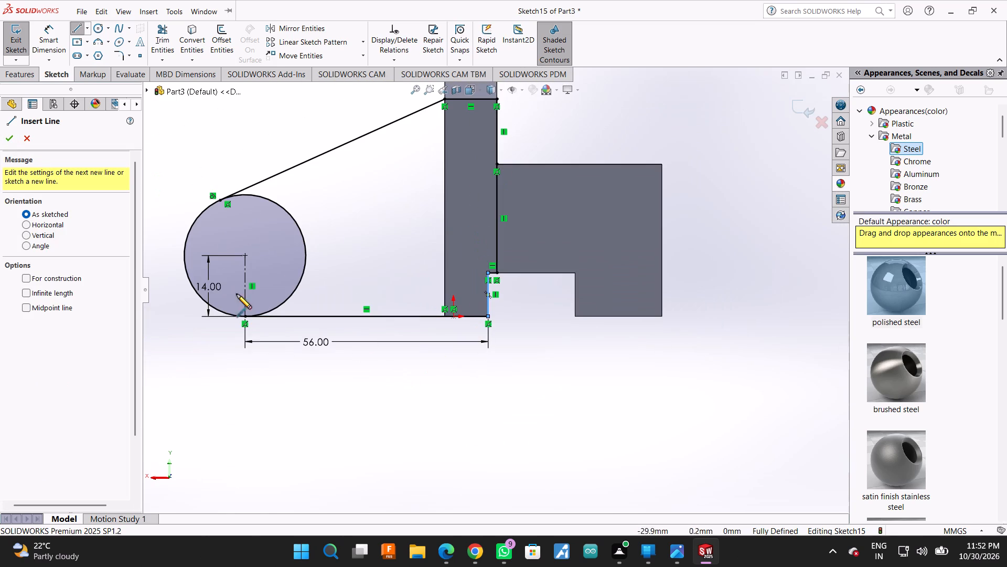
click(158, 24)
drag(326, 179, 295, 221)
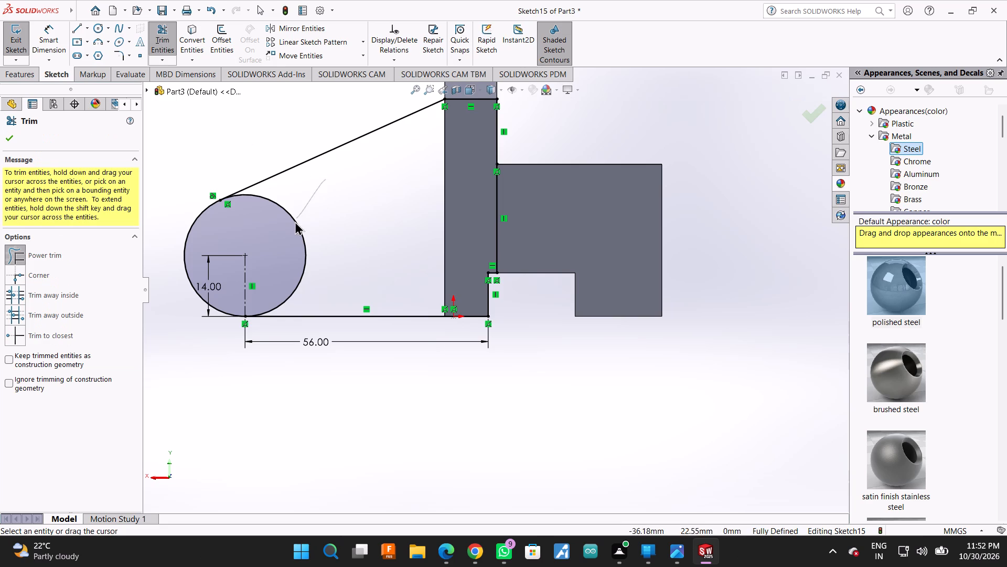
drag(295, 221, 286, 241)
scroll(290, 242, up, 3)
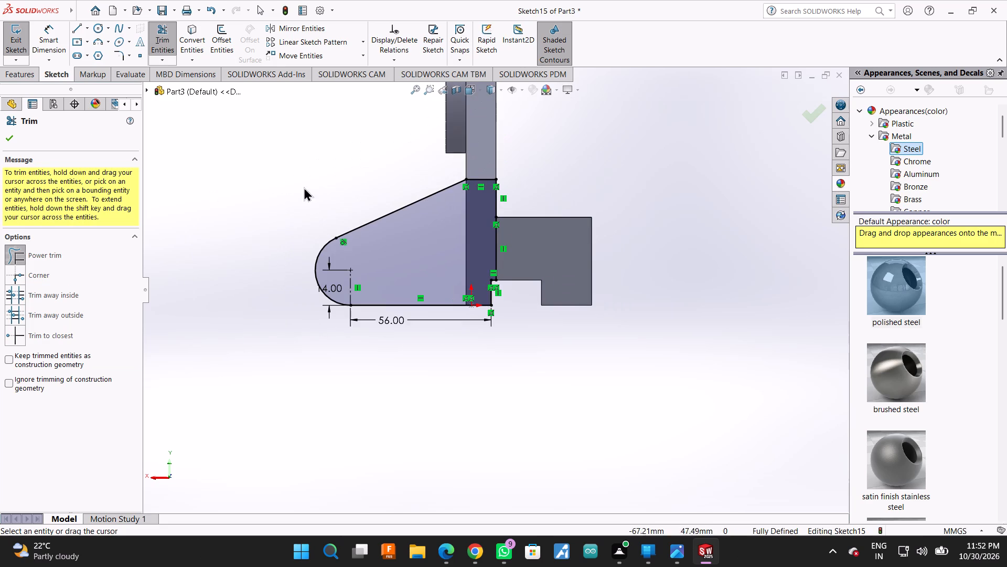
right_click(665, 220)
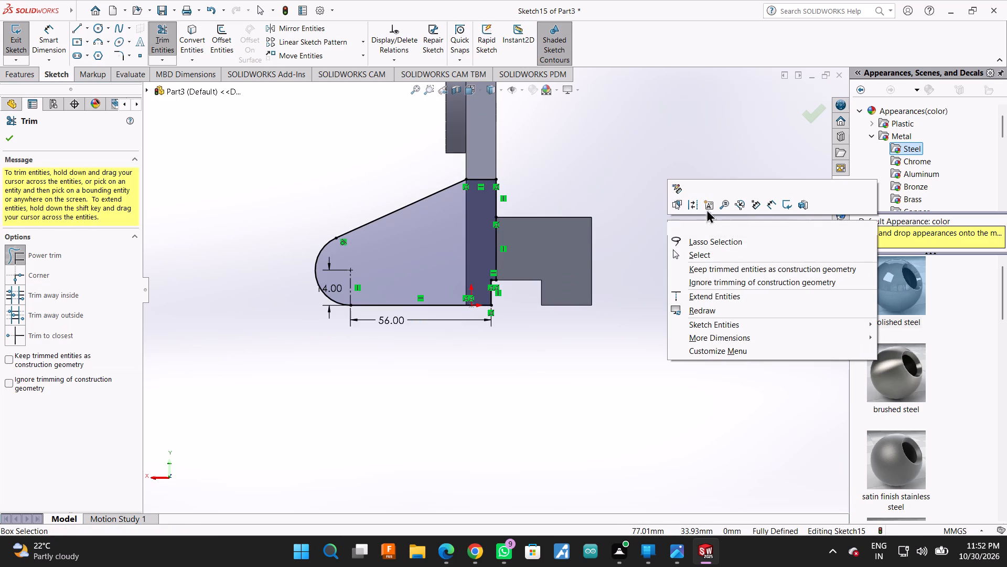
click(707, 172)
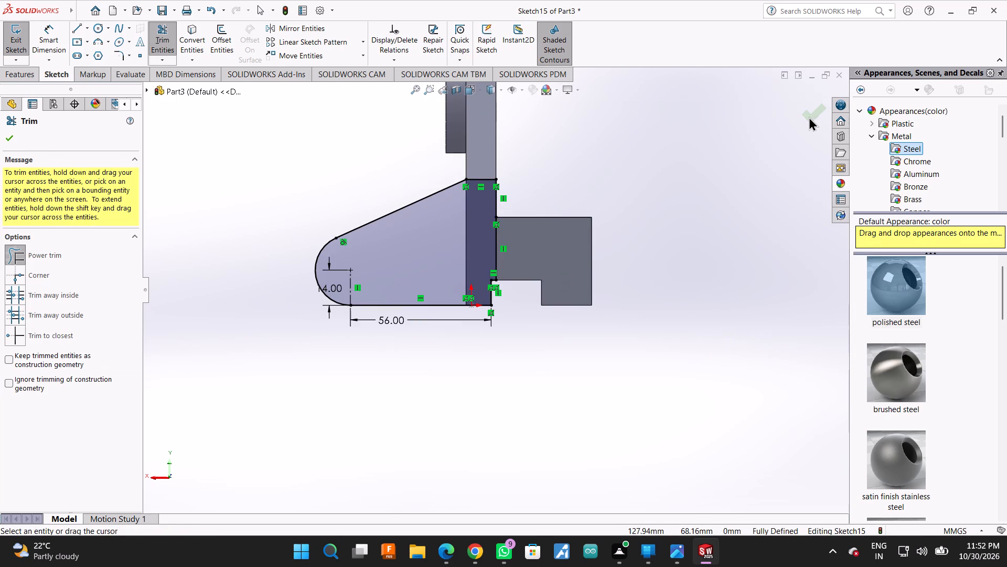
click(809, 117)
Extrude the rounded side profile as a blind, merged boss 16 mm deep, reversed to run inward along the upright.
right_click(700, 172)
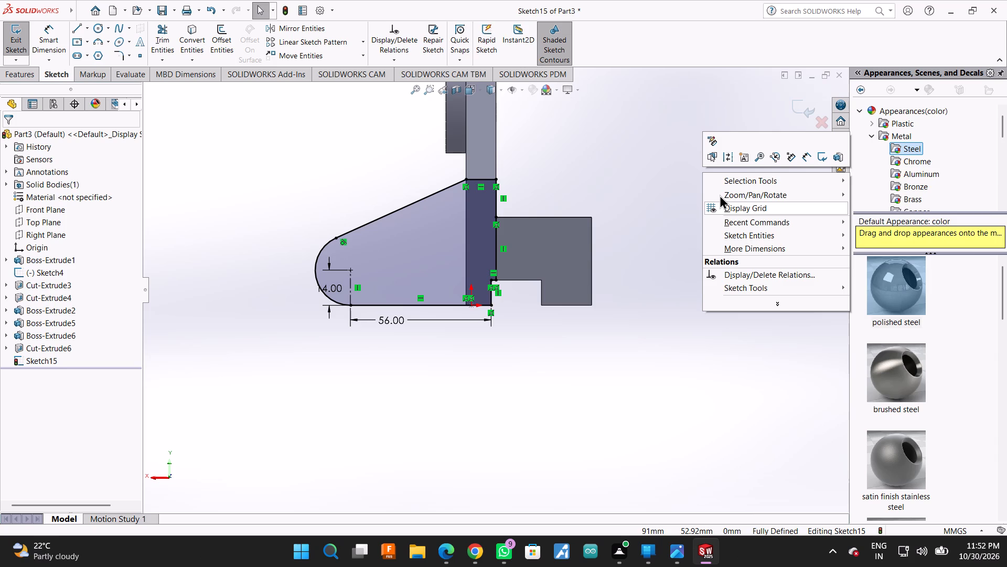
click(720, 195)
click(889, 235)
scroll(413, 430, up, 2)
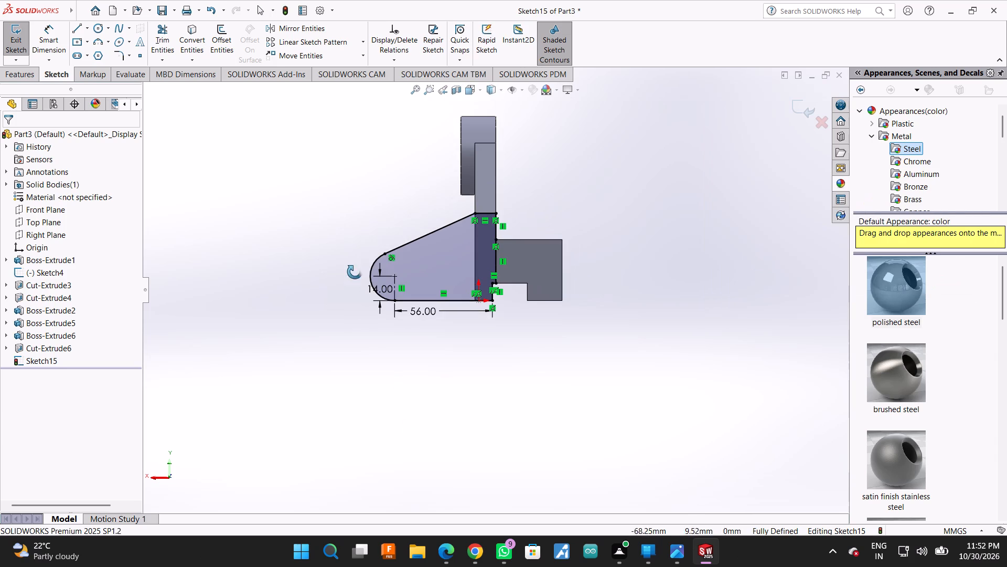
drag(355, 268, 409, 333)
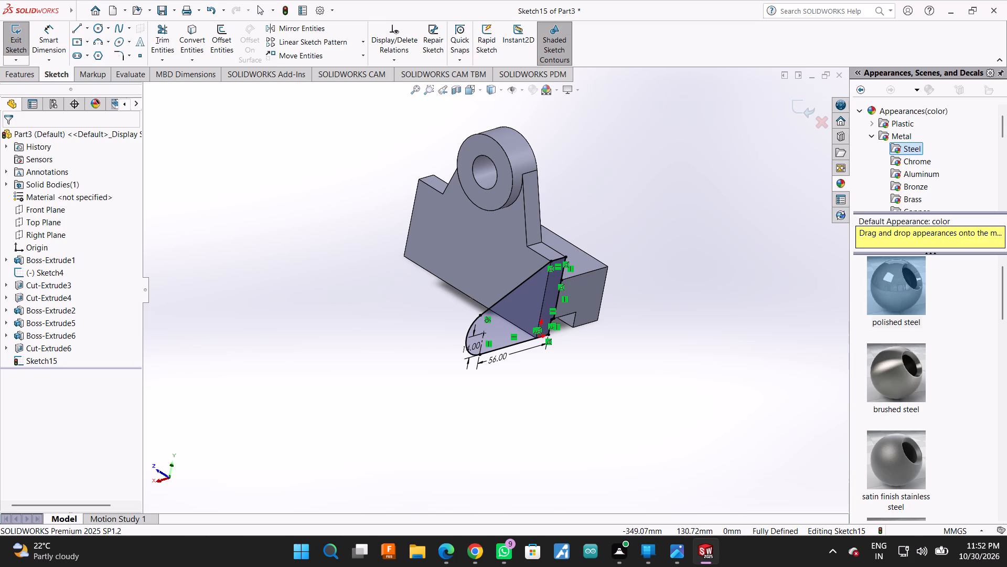
click(24, 69)
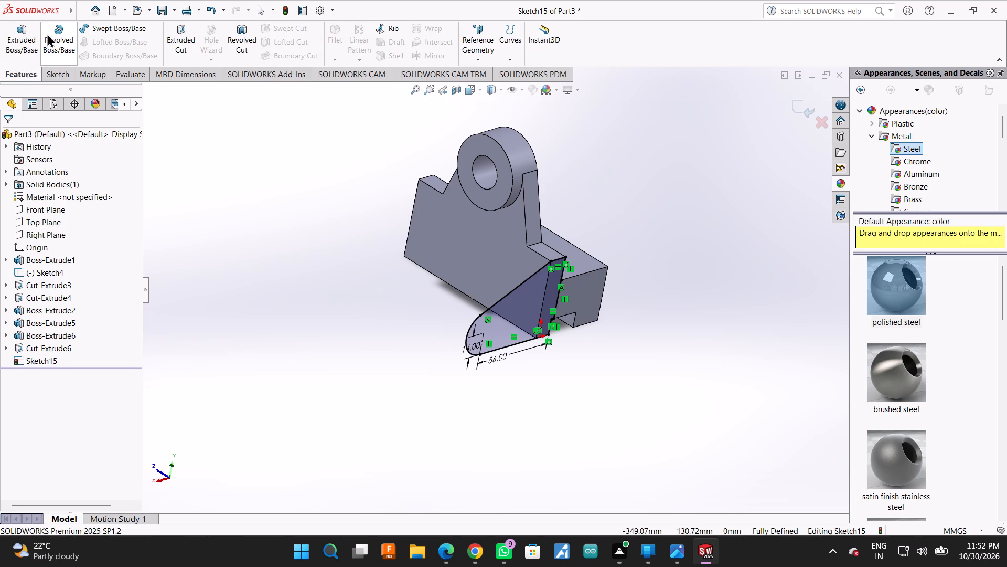
click(31, 36)
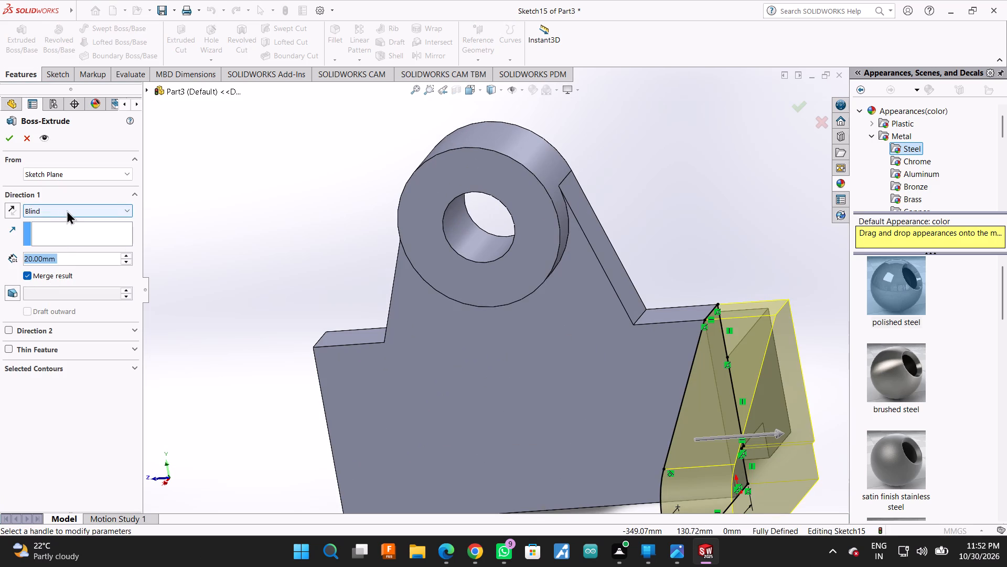
click(8, 209)
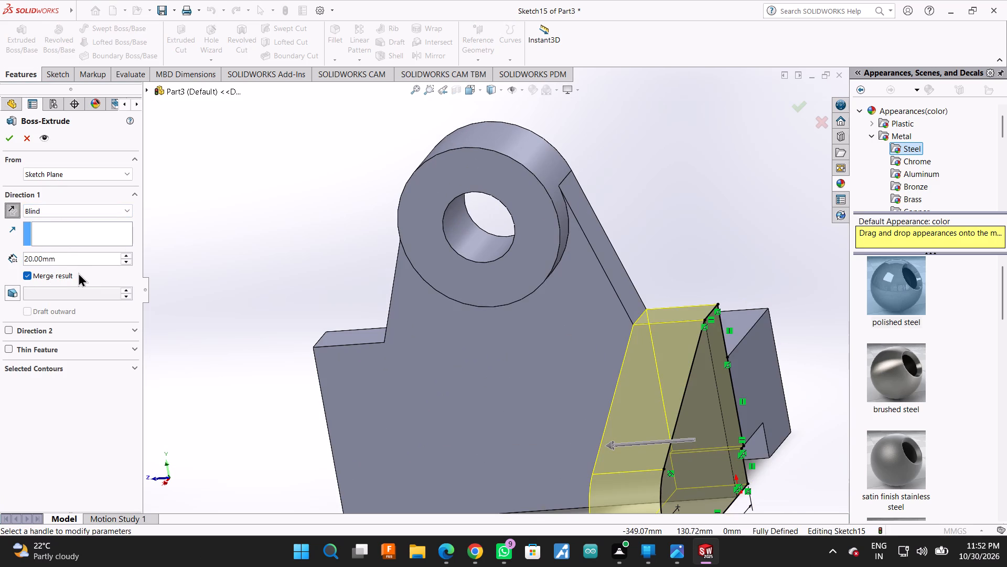
double_click(80, 267)
double_click(78, 256)
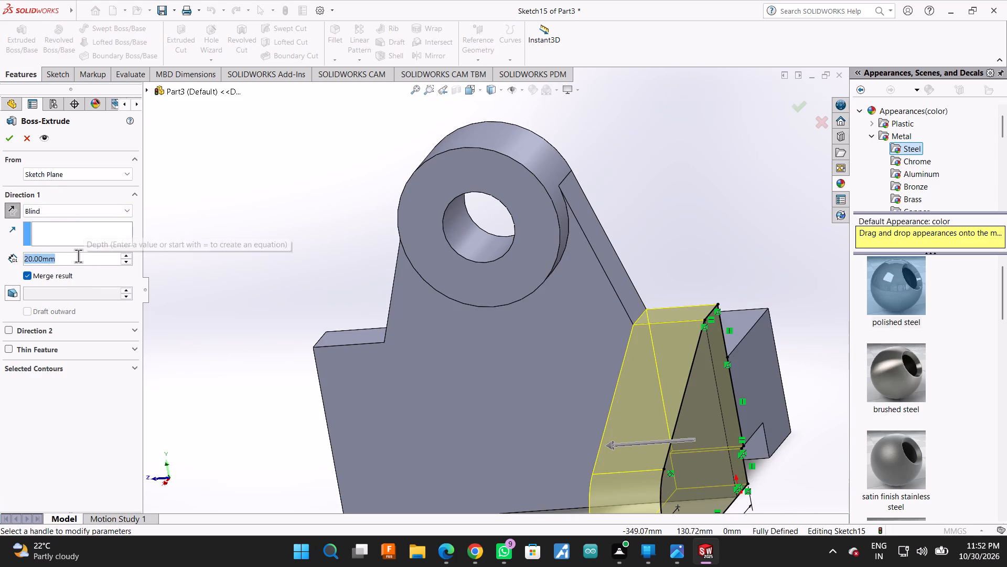
text(16)
key(Return)
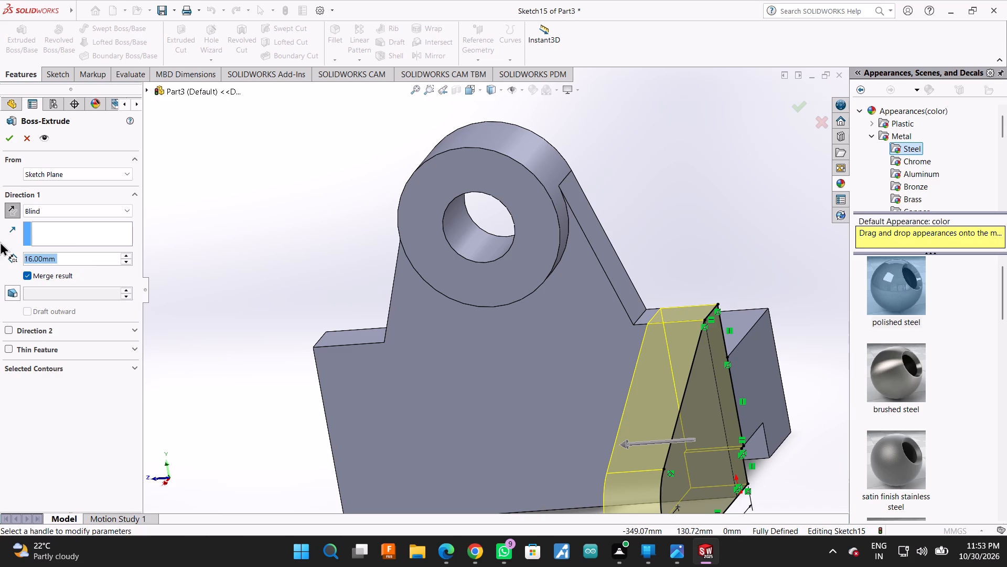
click(13, 140)
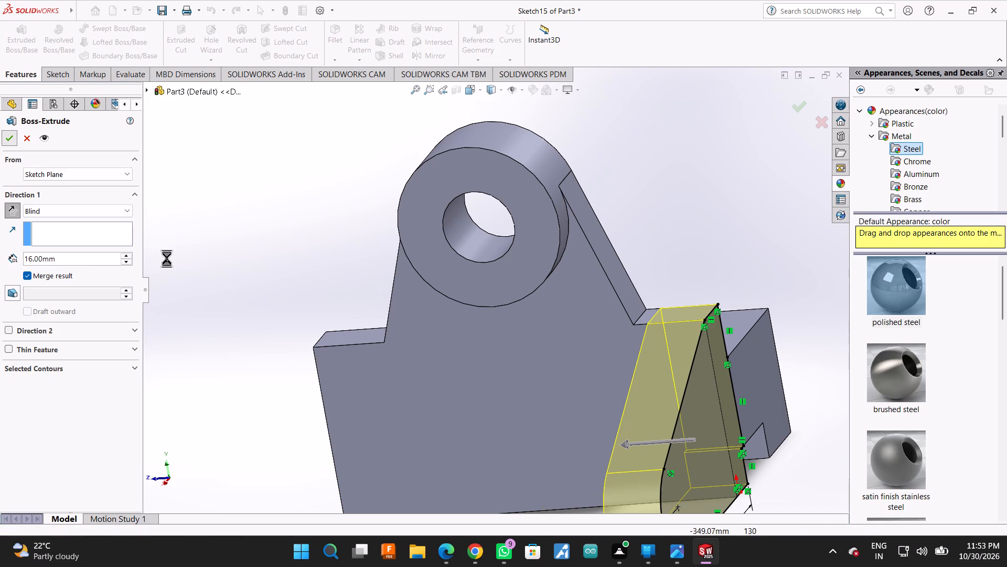
Check the length of the upright's top ledge above the new arm using a trial dimension in a temporary sketch.
scroll(472, 401, up, 2)
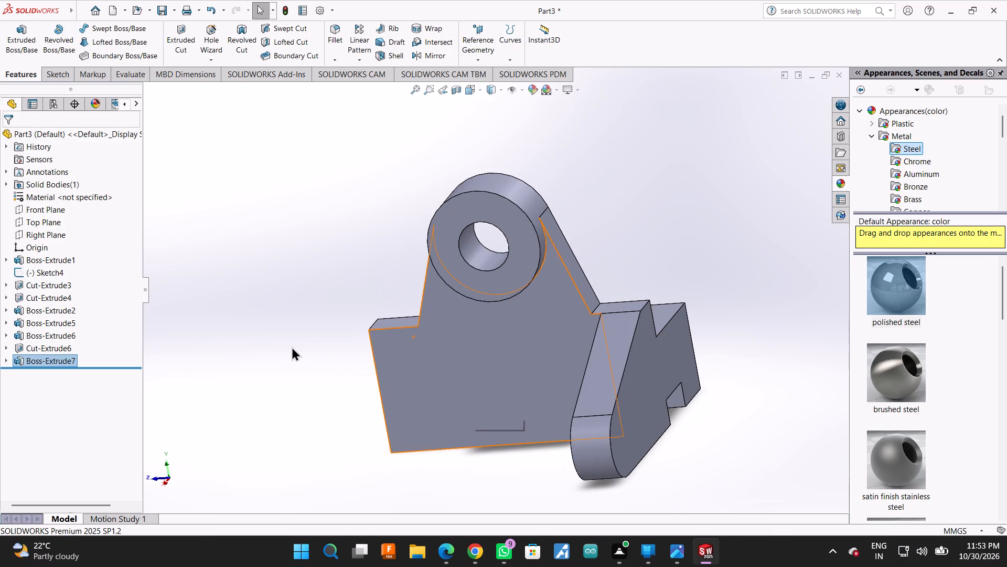
scroll(531, 234, down, 2)
scroll(655, 303, down, 1)
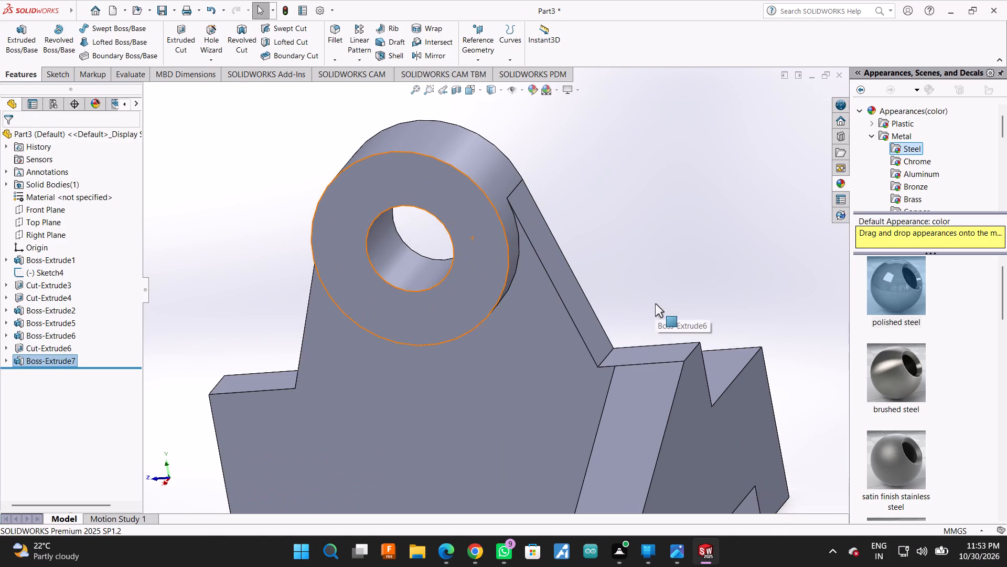
click(654, 349)
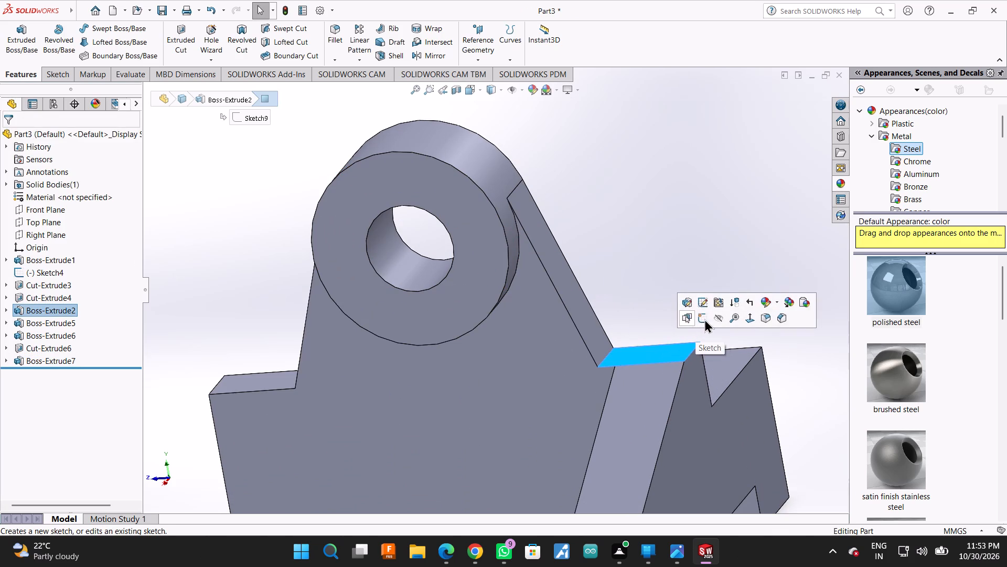
click(704, 319)
click(55, 32)
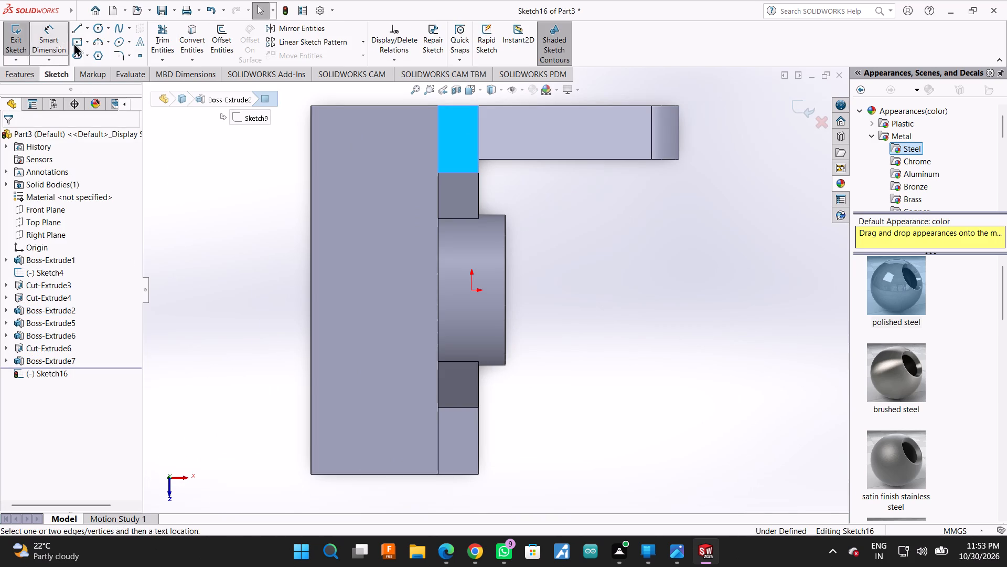
scroll(293, 164, down, 2)
click(550, 187)
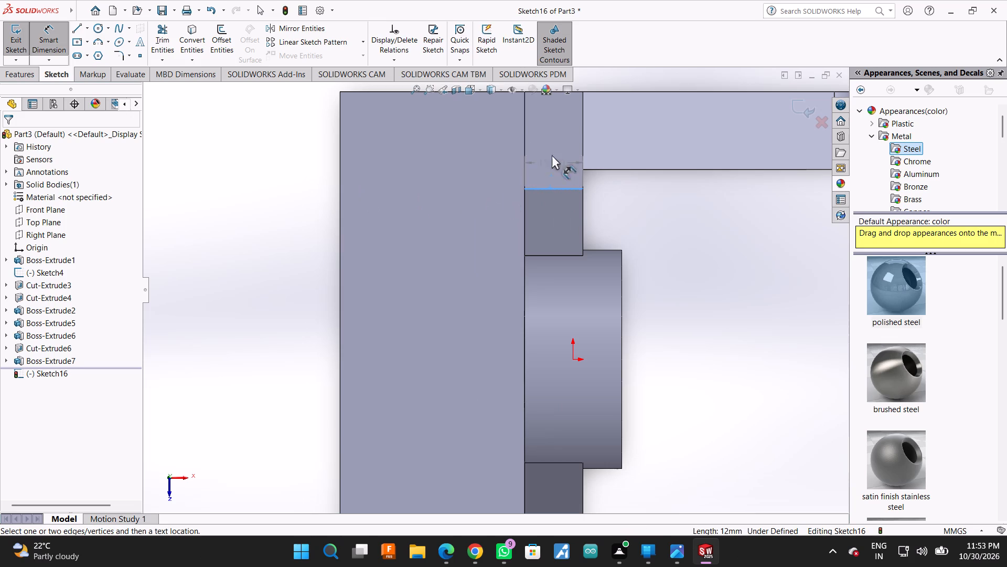
scroll(583, 141, up, 2)
scroll(583, 141, down, 2)
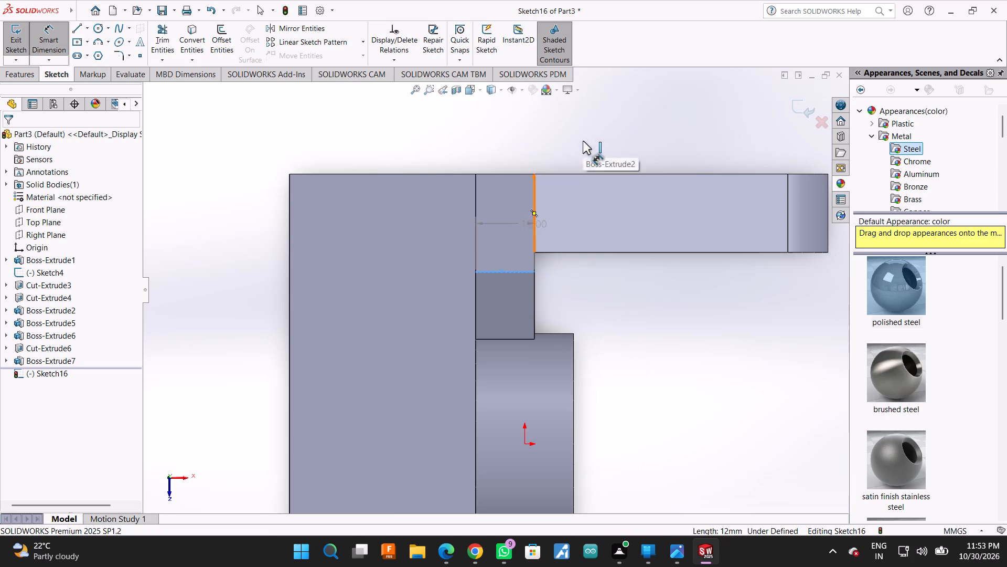
click(521, 173)
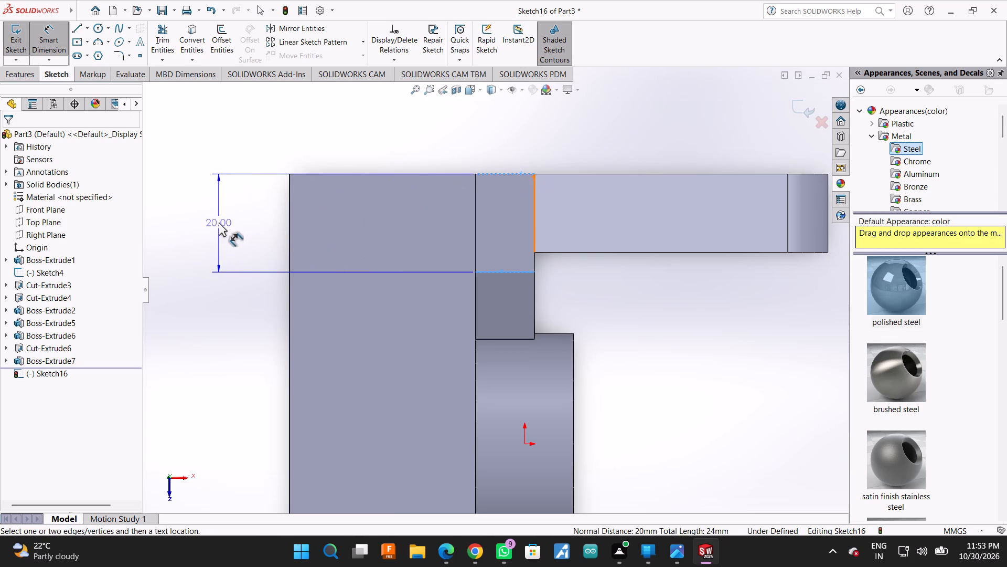
key(Escape)
scroll(354, 335, up, 2)
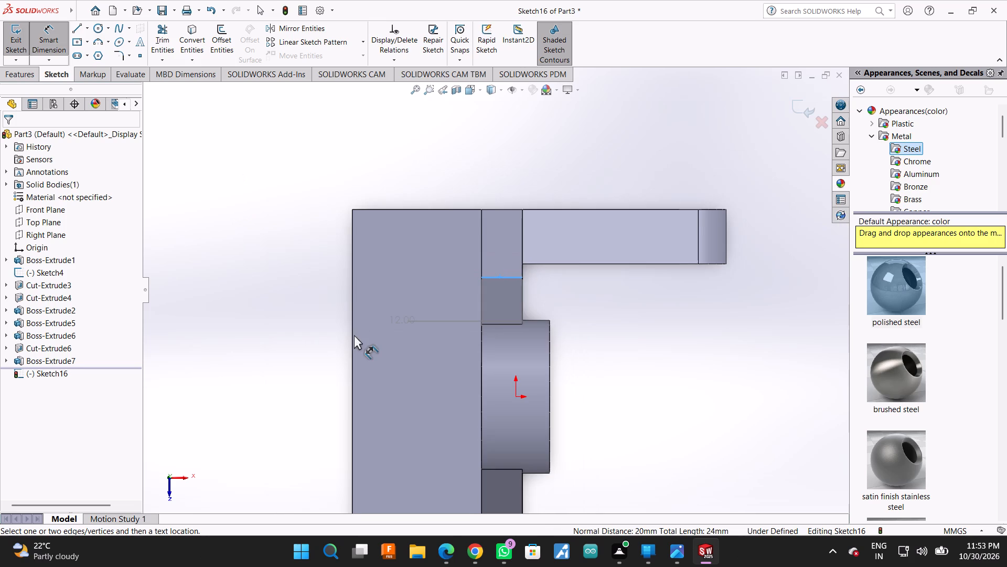
key(Escape)
right_click(678, 348)
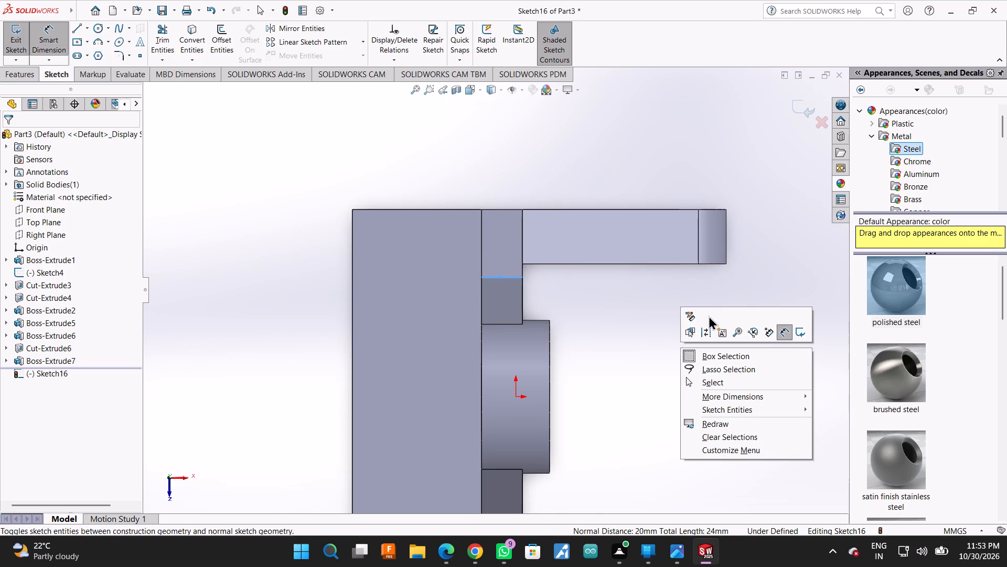
key(Escape)
key(Escape)
click(802, 117)
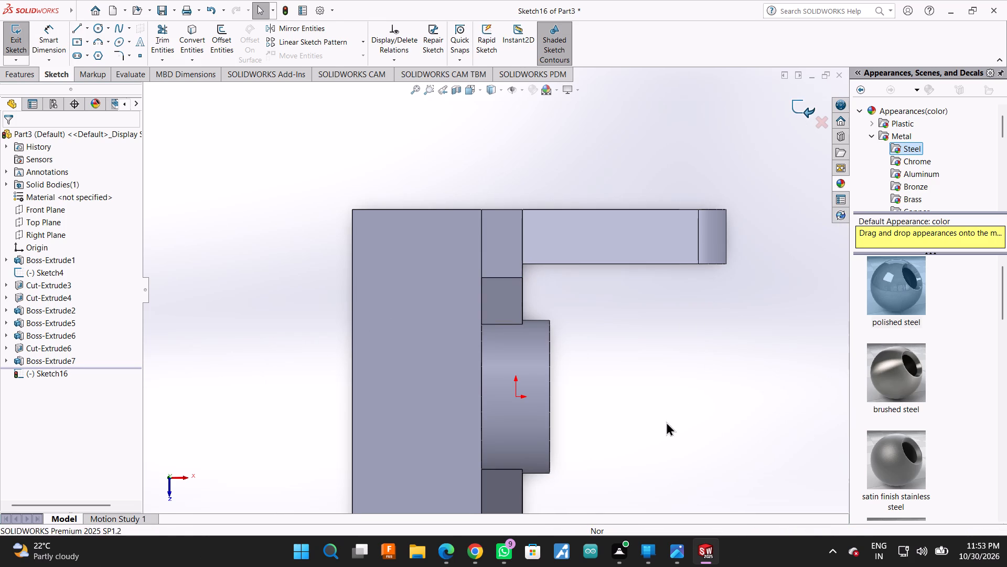
Start a new sketch on the notched end face of the base block, on the side opposite the existing arm.
right_click(679, 376)
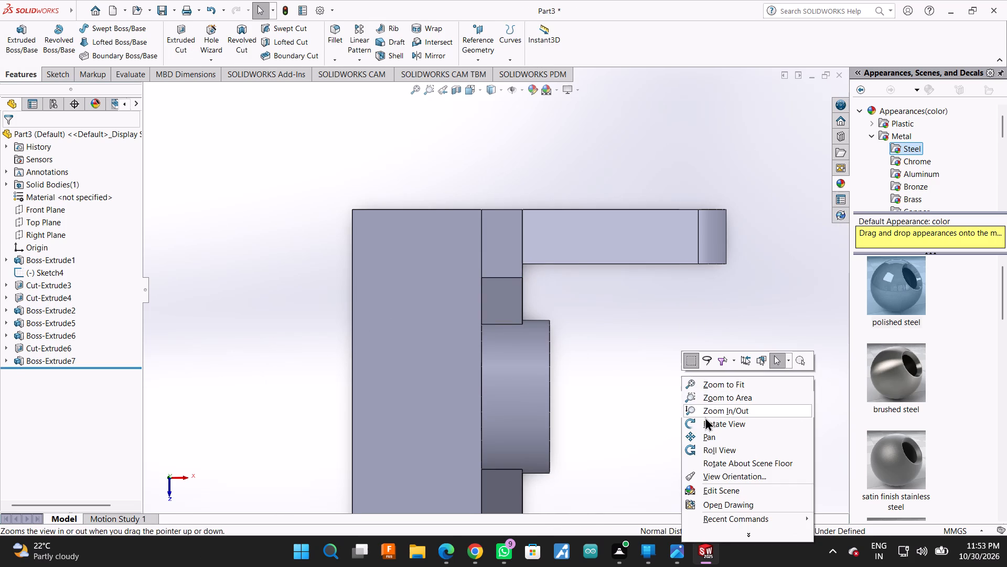
click(705, 429)
drag(649, 432, 587, 311)
scroll(587, 311, up, 5)
drag(655, 331, 668, 337)
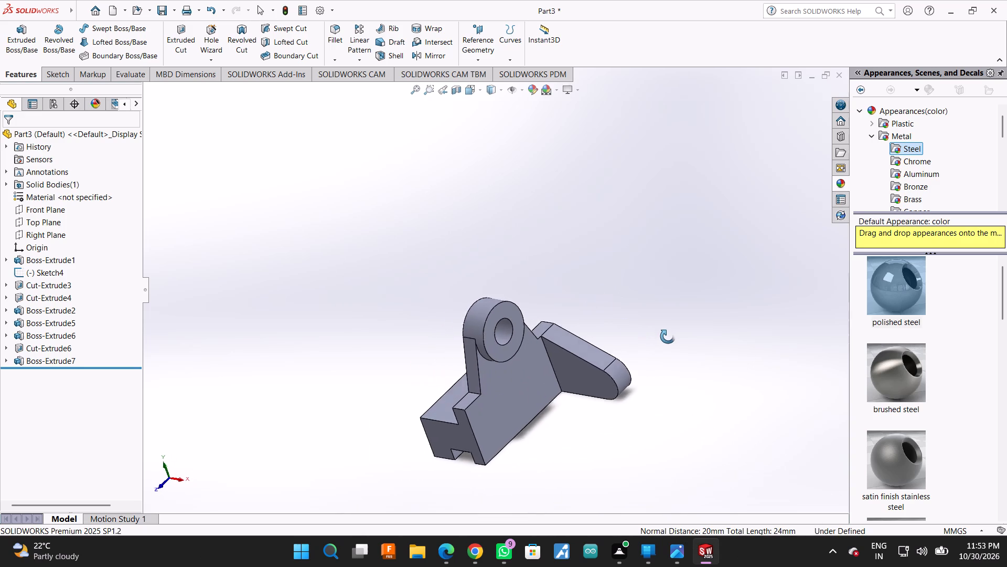
drag(668, 337, 677, 332)
key(Escape)
click(430, 436)
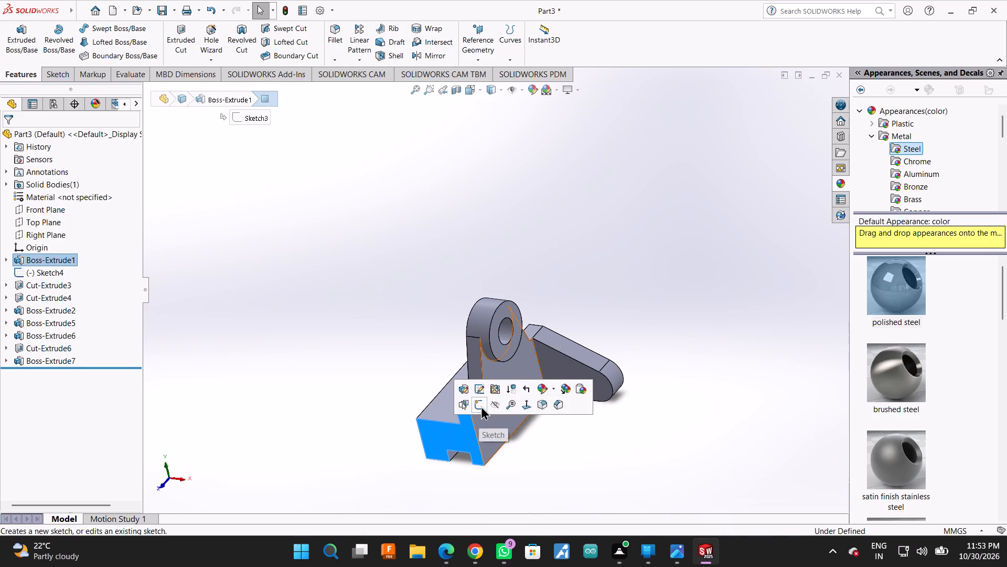
click(481, 406)
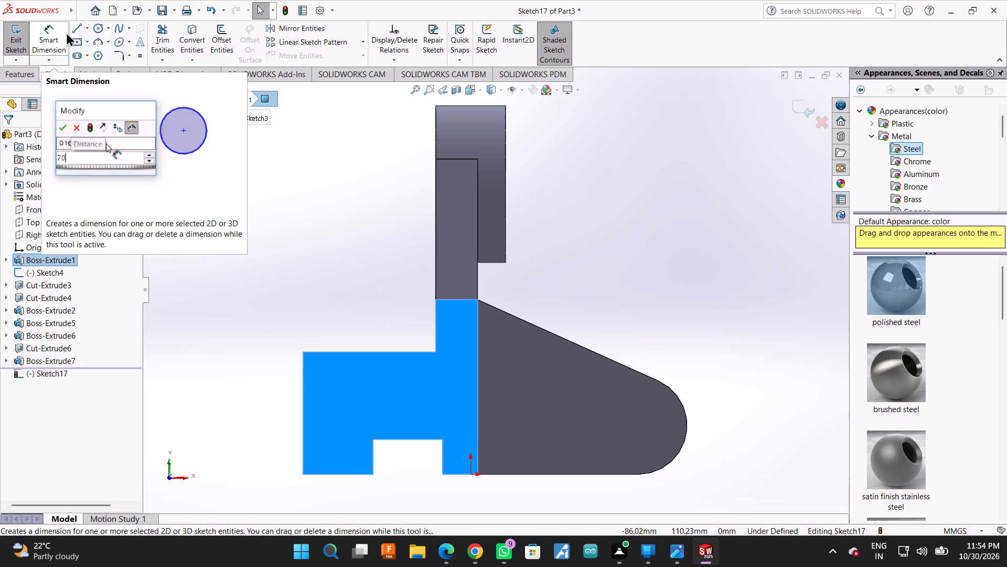
Draw a horizontal baseline from the notch's lower inner corner along the block's bottom edge and dimension it to 56 mm.
click(74, 28)
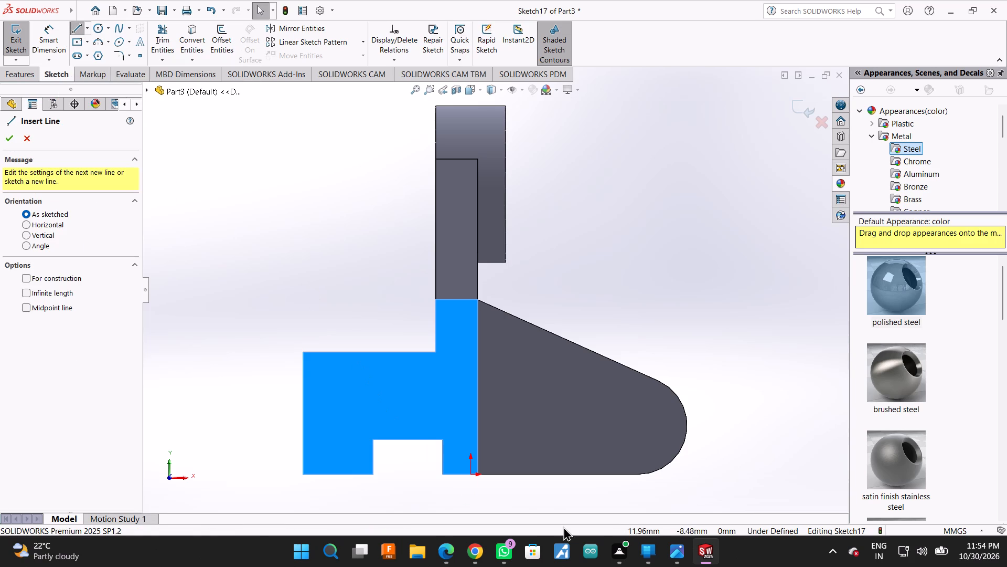
click(442, 474)
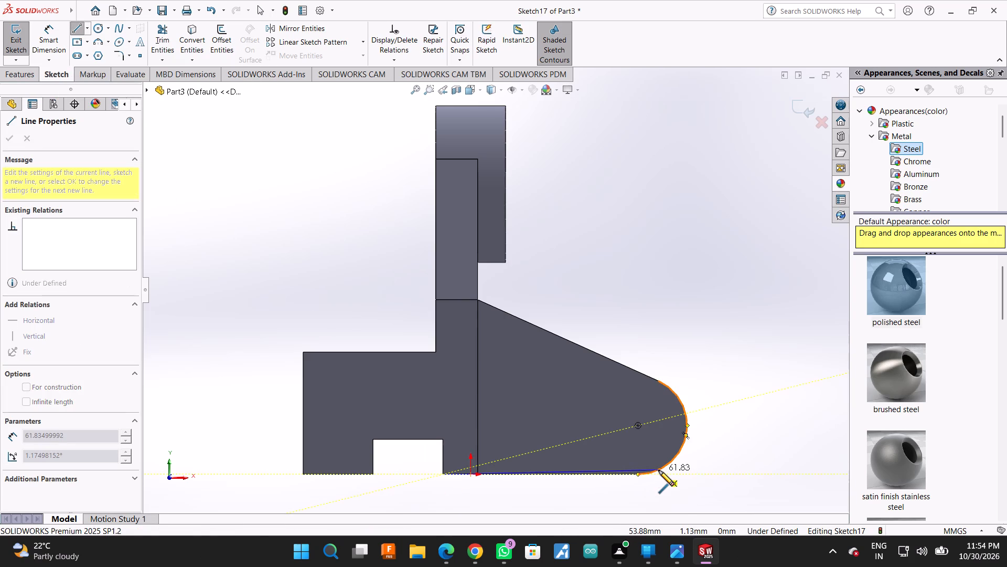
click(667, 476)
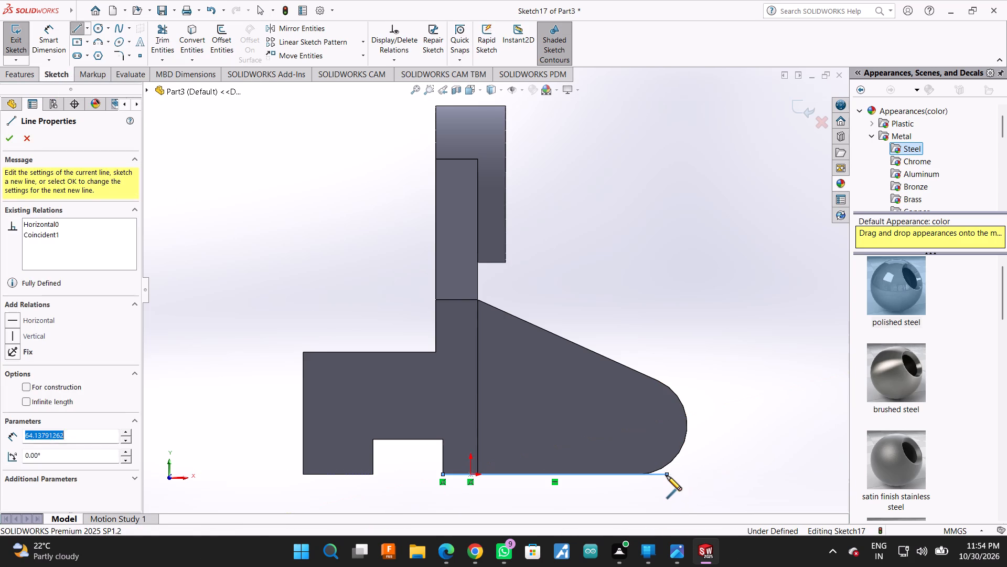
click(53, 33)
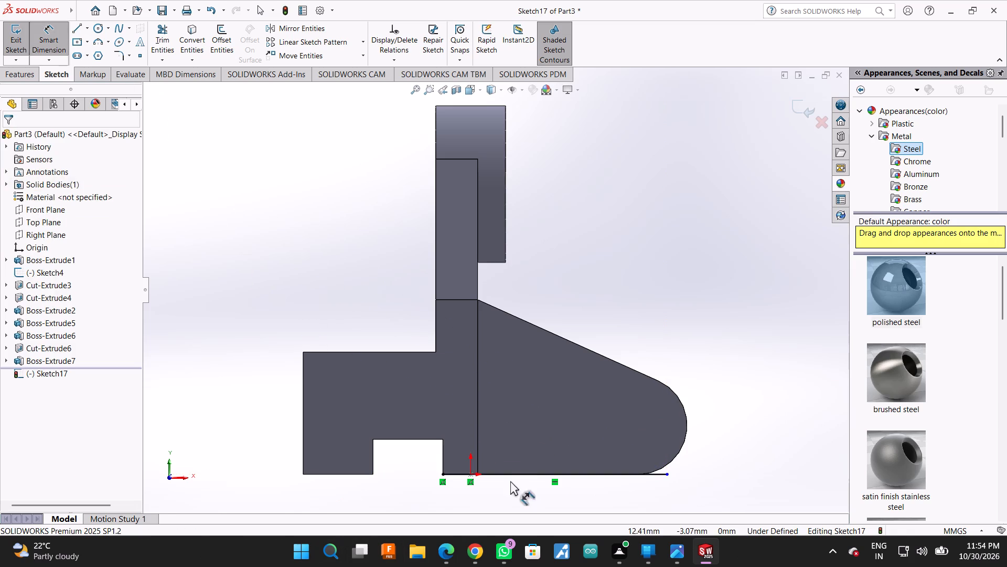
click(528, 473)
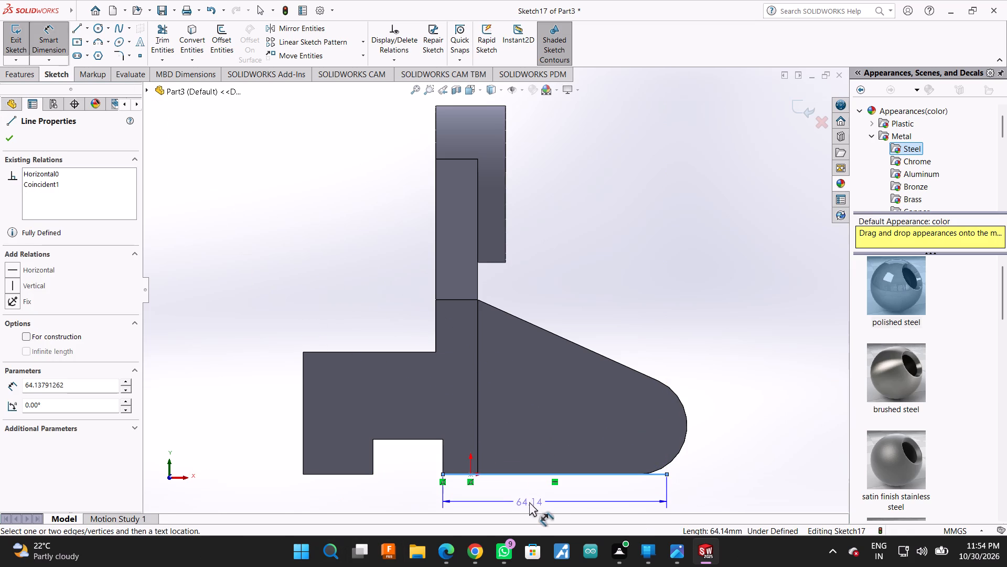
click(533, 503)
key(5)
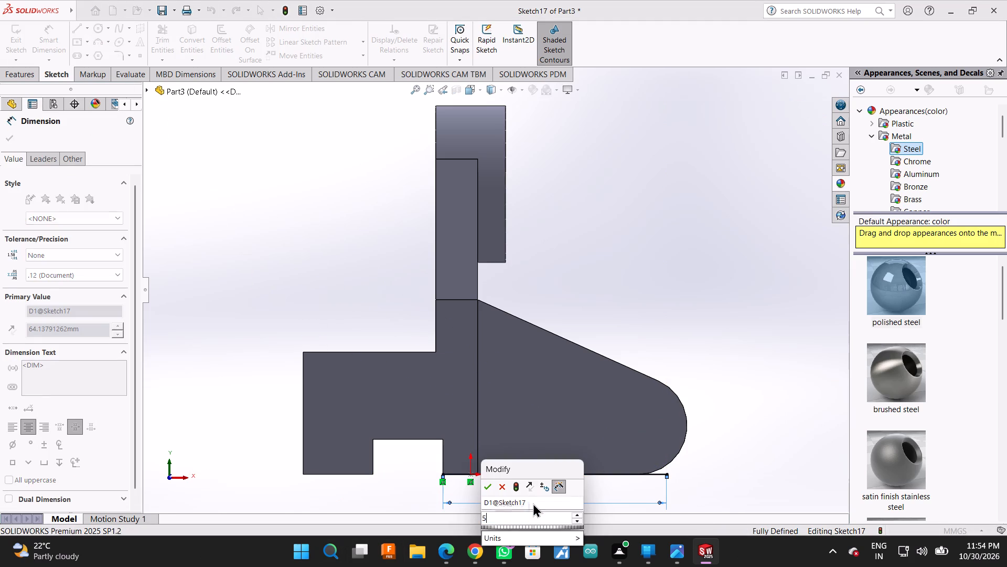
key(6)
key(Return)
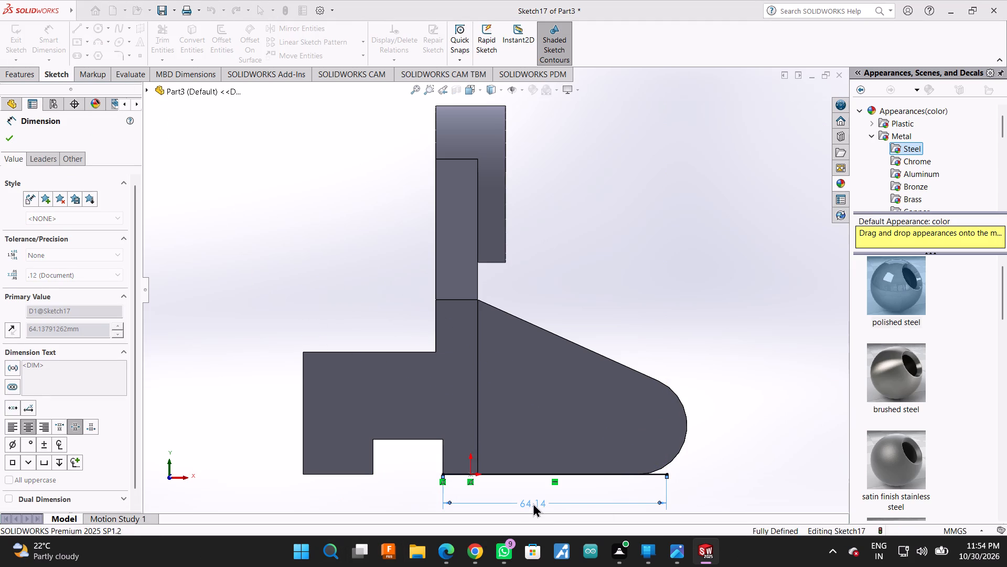
click(8, 143)
Draw a vertical construction line up from the baseline's outer end and dimension it to 14 mm.
click(80, 26)
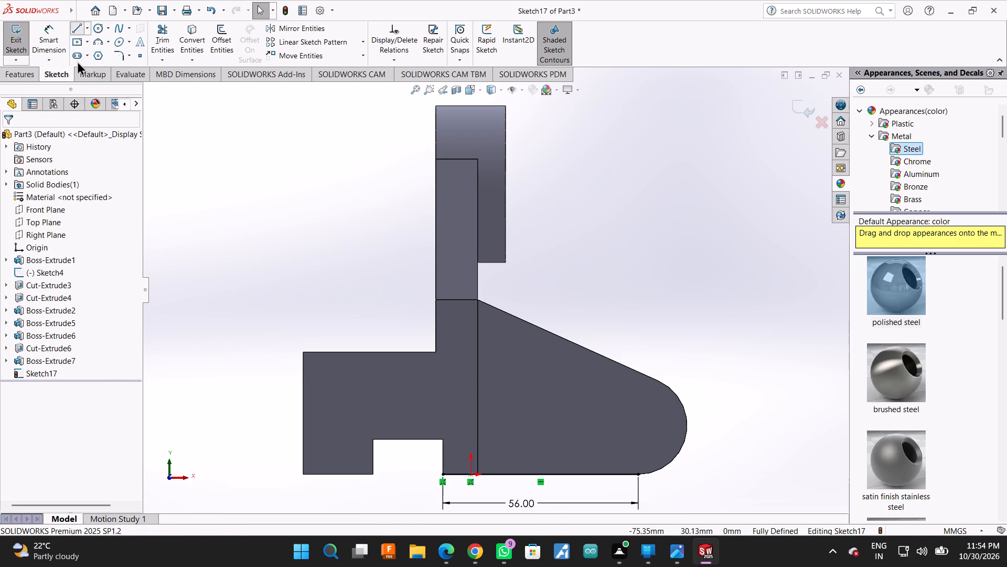
click(22, 272)
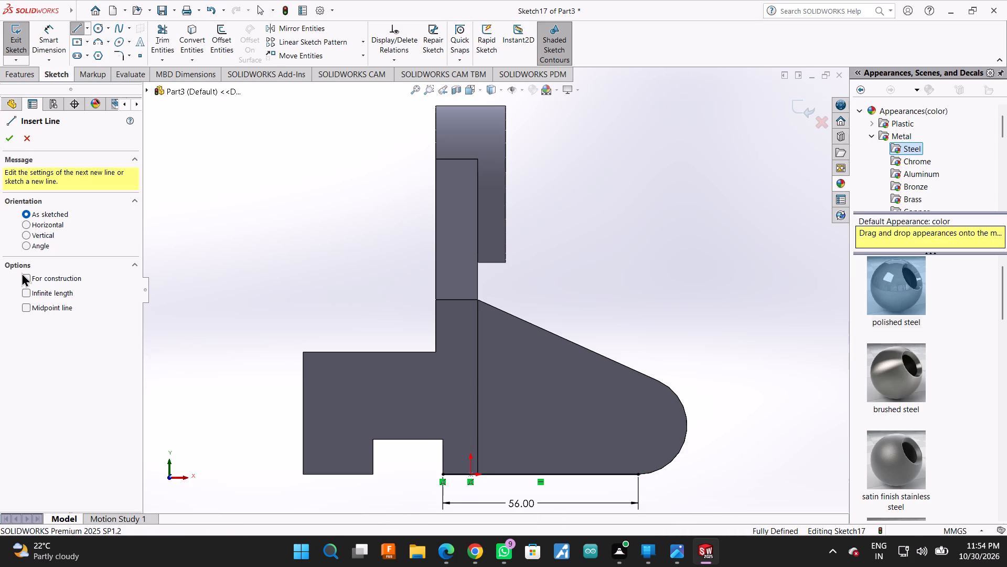
click(25, 277)
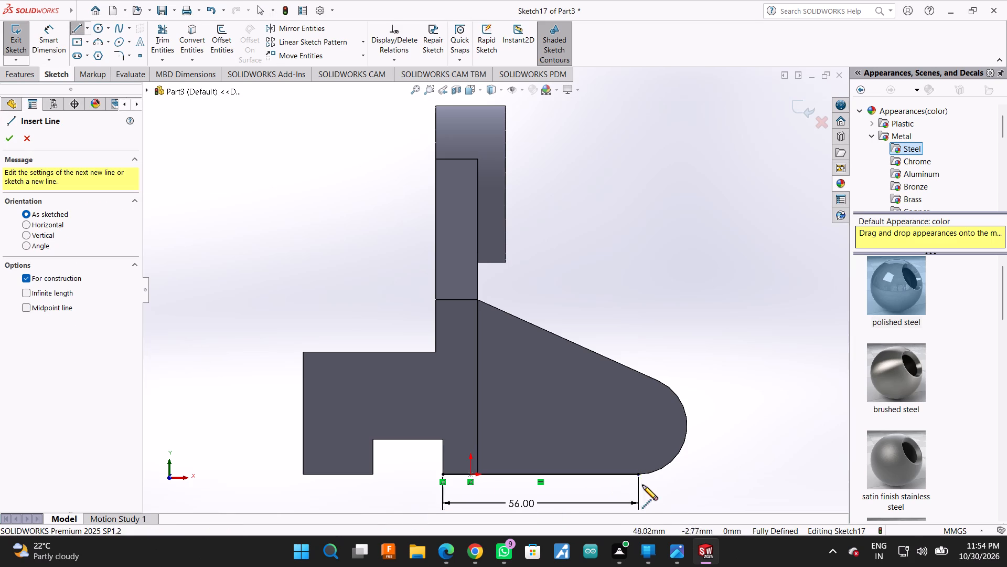
click(638, 475)
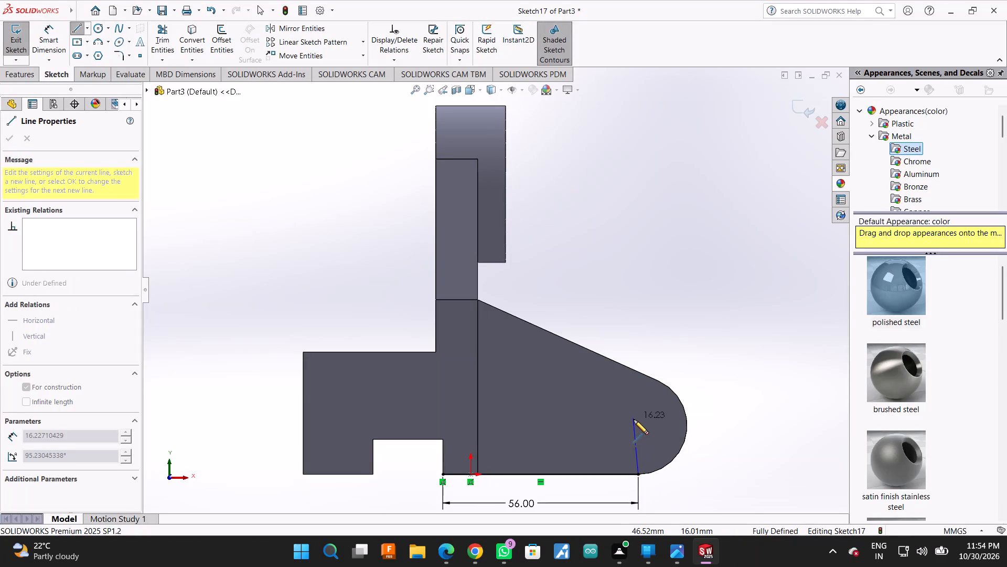
click(639, 432)
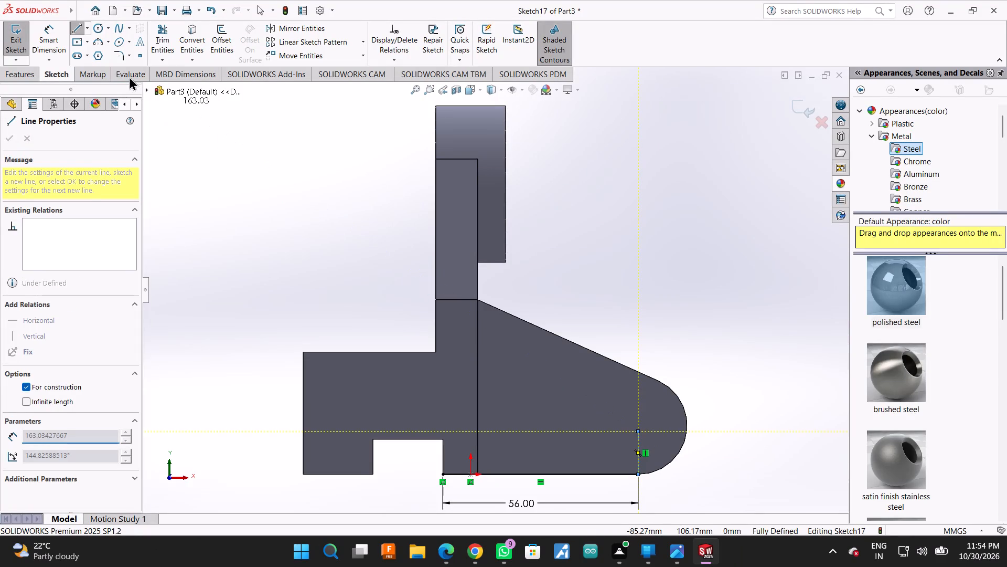
click(60, 28)
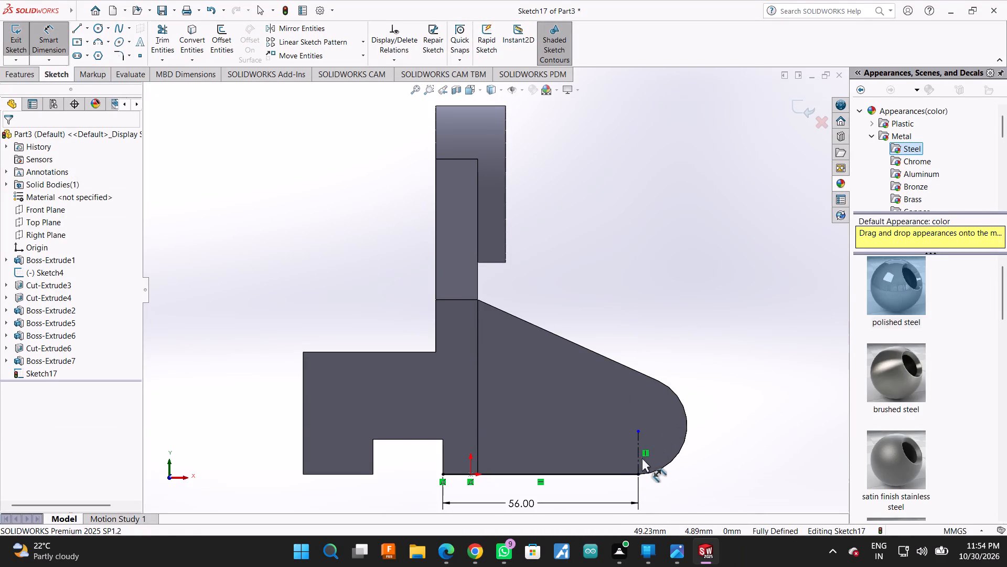
click(642, 458)
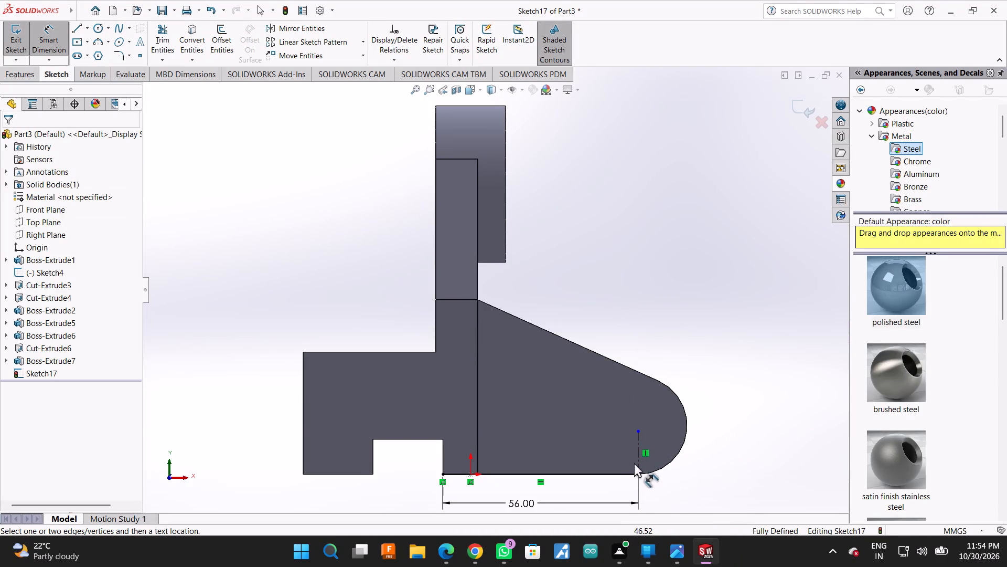
click(635, 463)
click(751, 451)
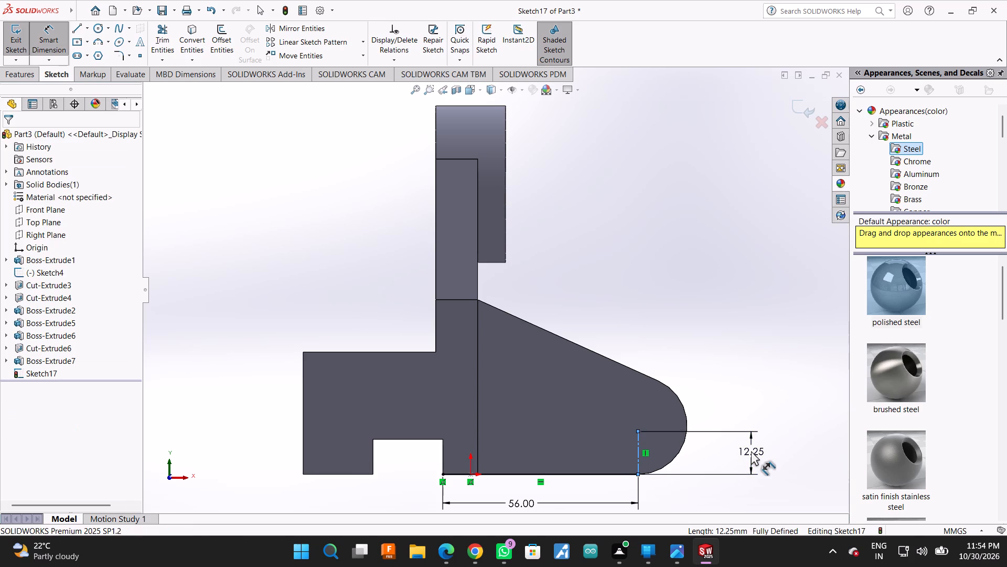
text(14)
key(Return)
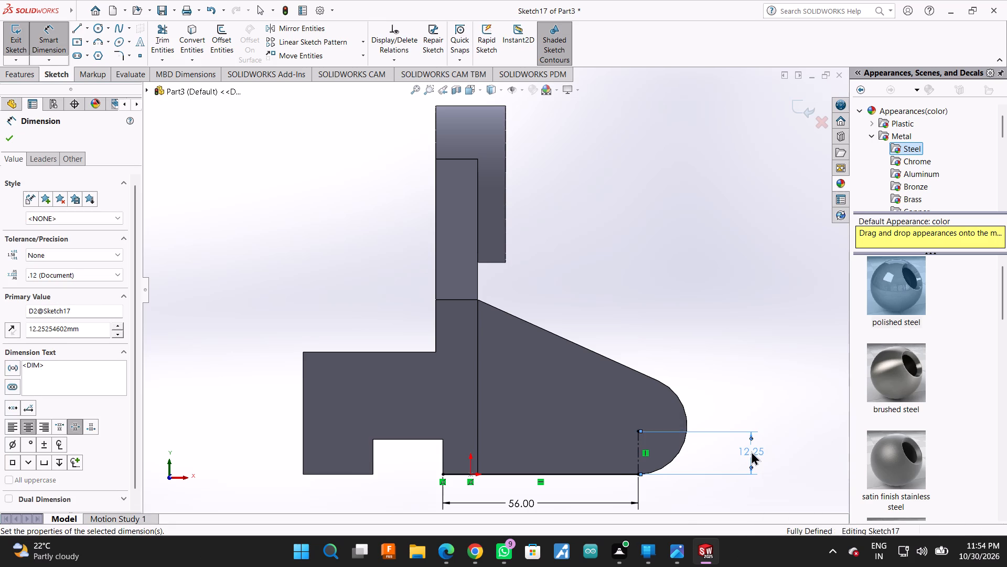
click(3, 136)
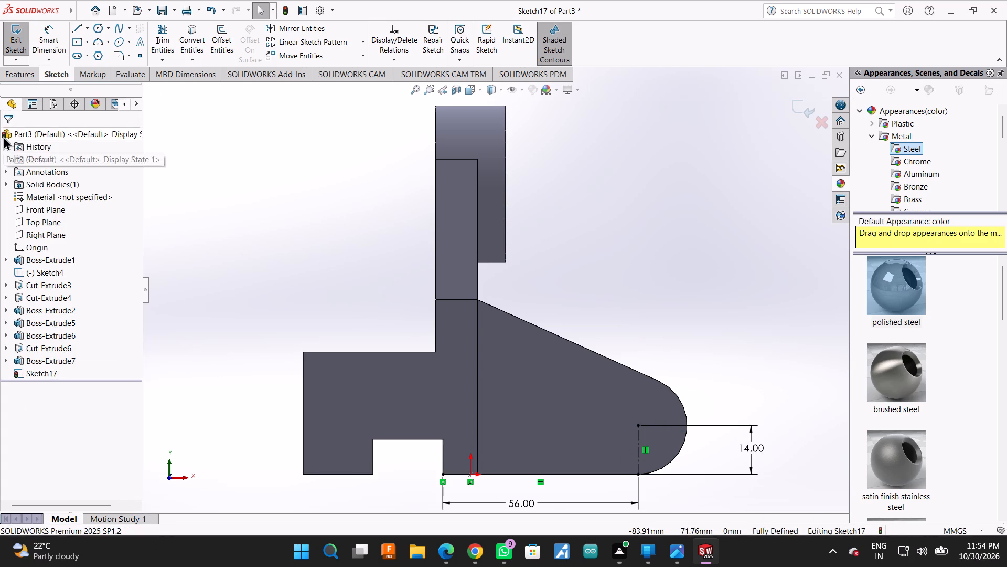
Draw a 14 mm radius circle centred on the construction line's upper end and touching the baseline's outer end.
click(93, 31)
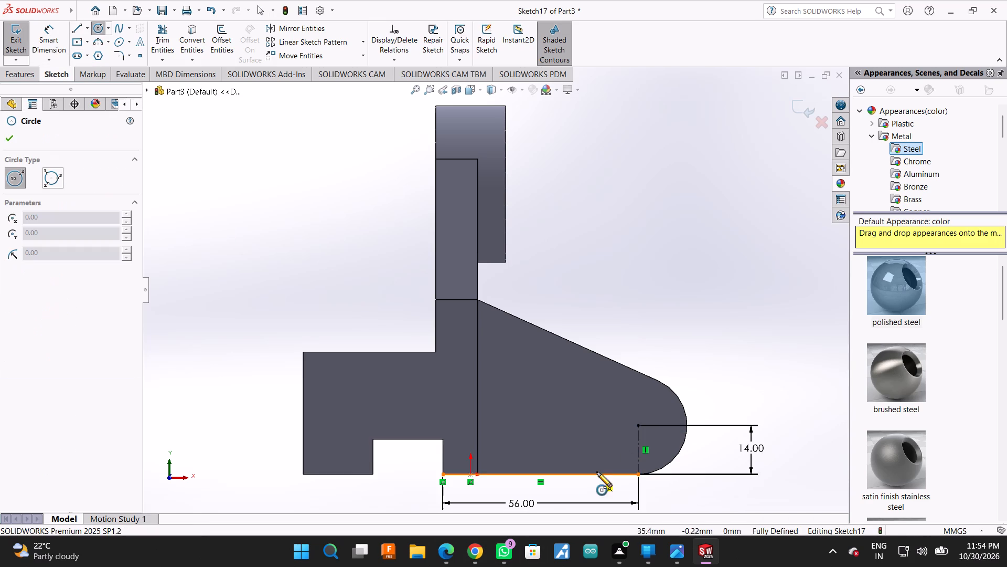
click(637, 425)
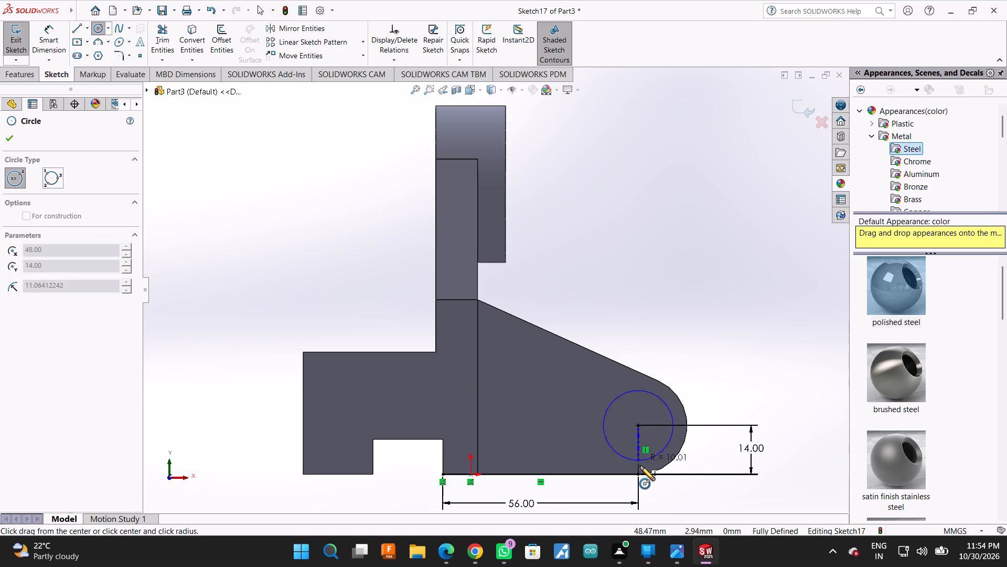
click(638, 474)
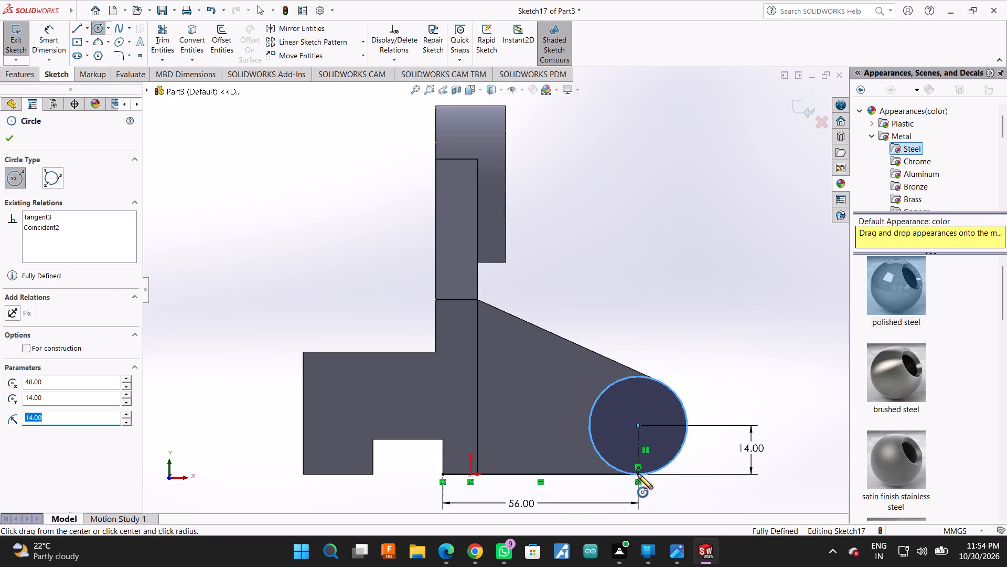
click(4, 138)
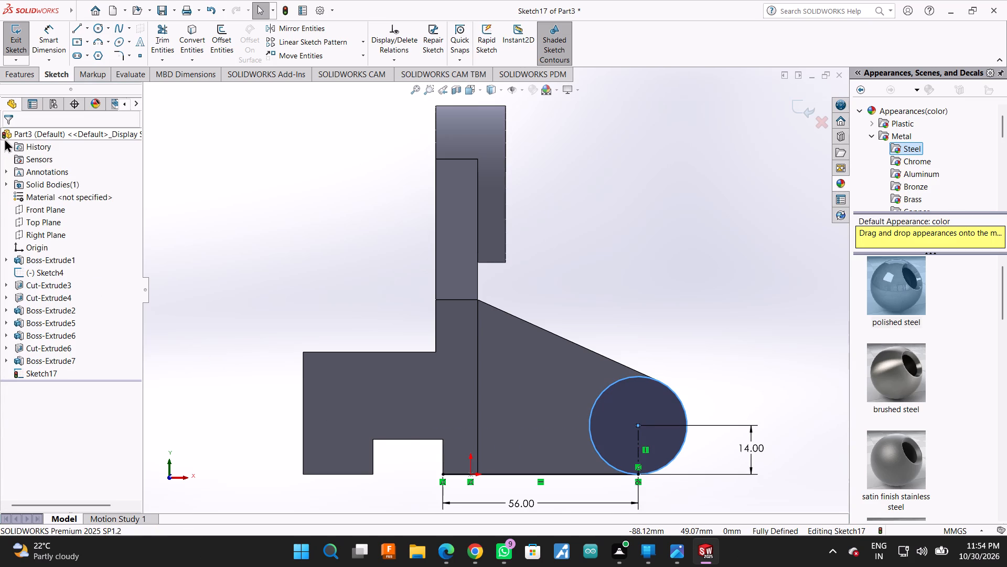
Close the profile with a sloped line from the circle to the upright's corner, and lines across, 15 mm down, around to the notch and 10 mm down.
click(71, 27)
click(651, 378)
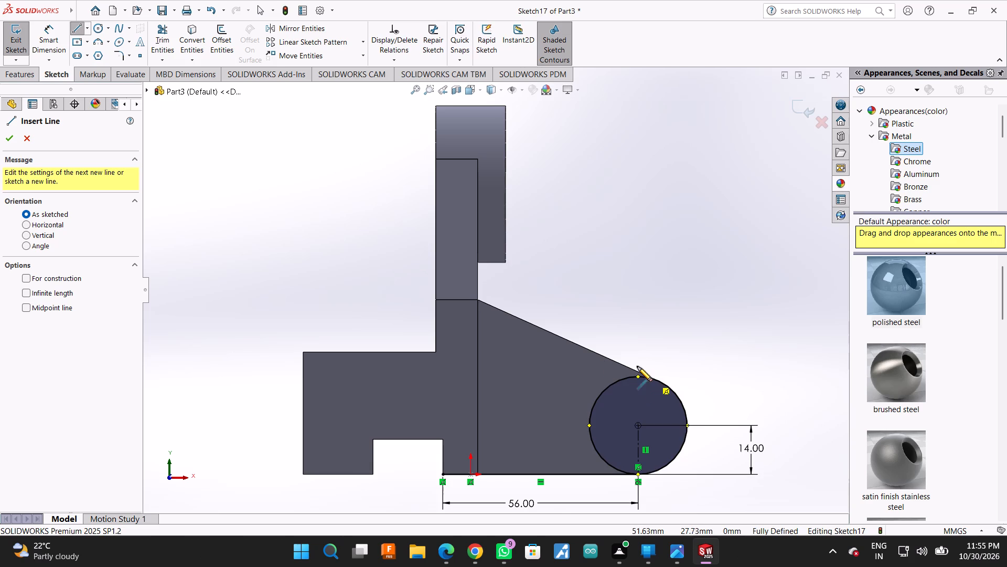
click(476, 299)
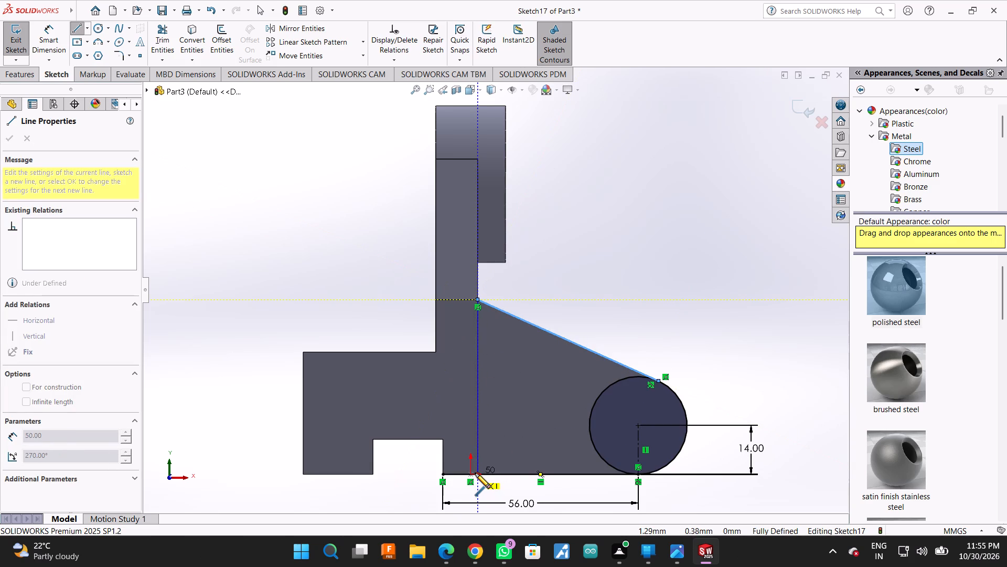
click(434, 302)
click(434, 354)
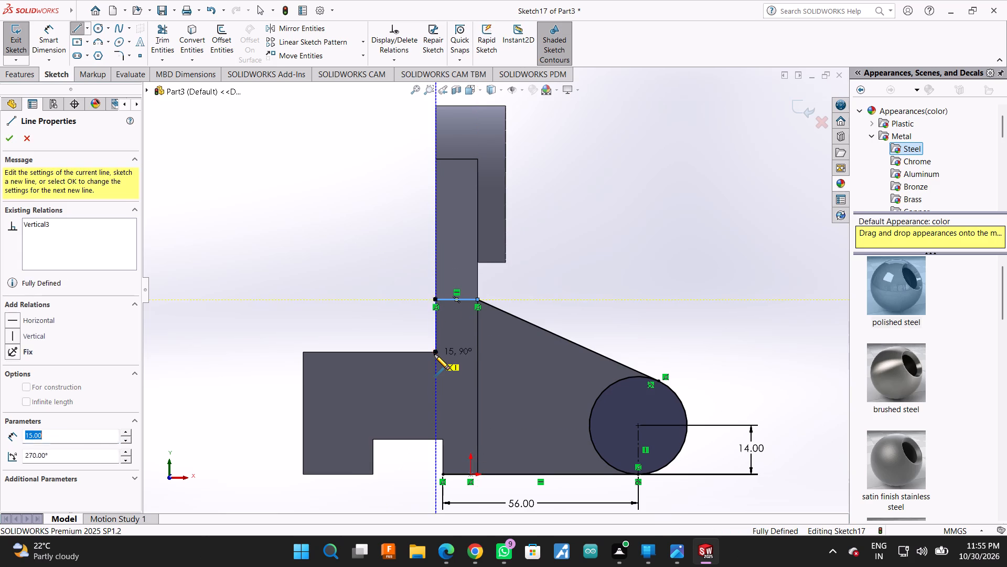
click(425, 354)
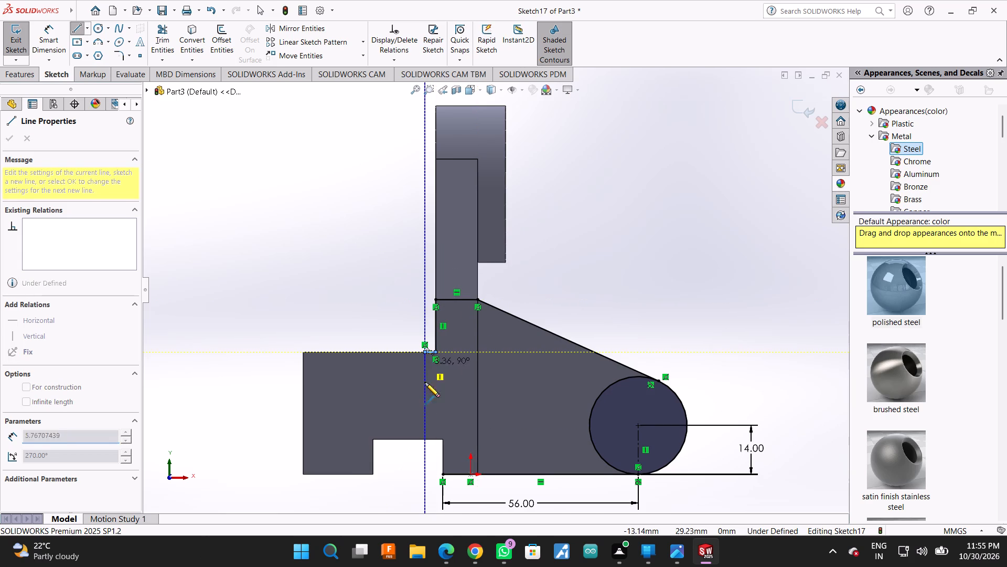
click(425, 440)
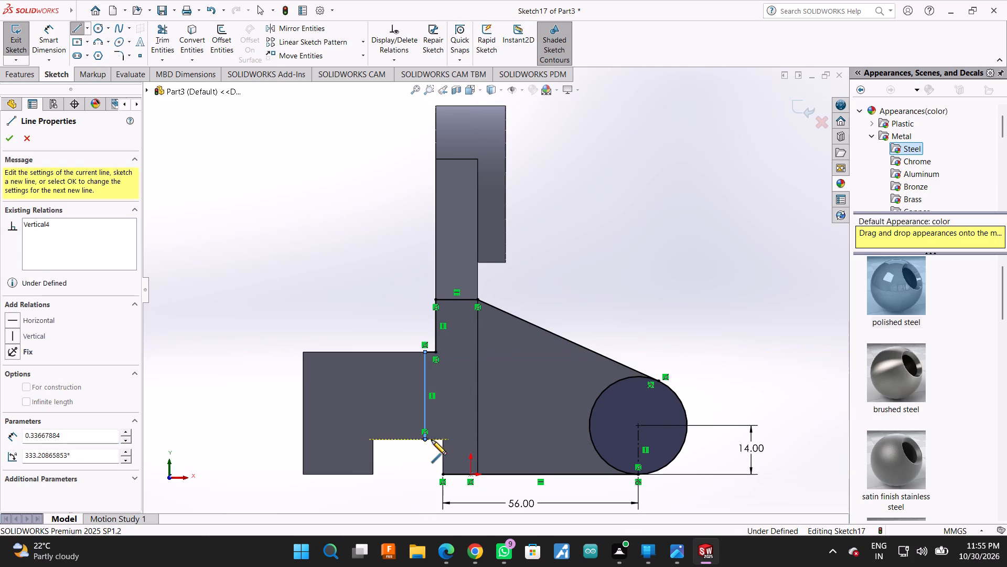
click(441, 440)
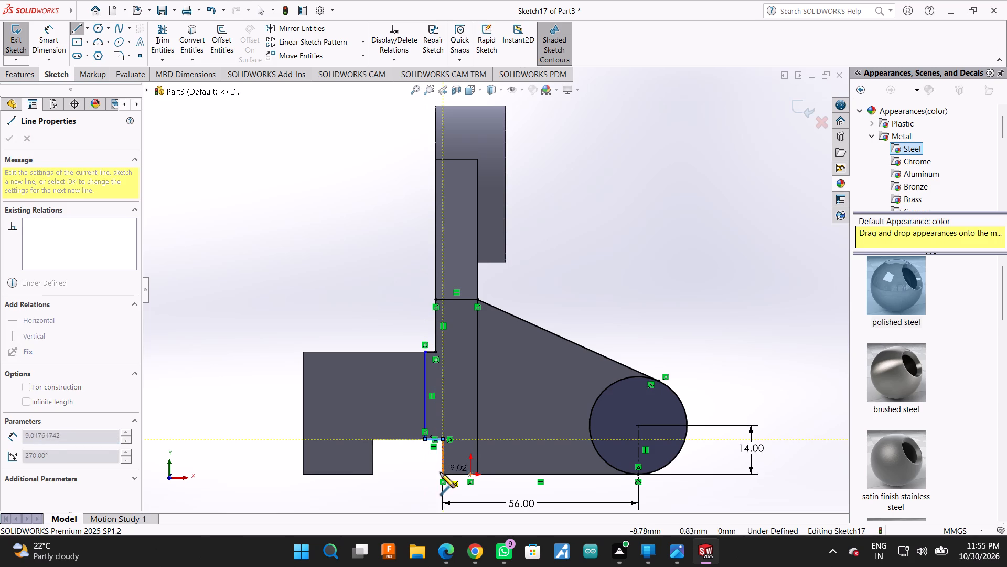
click(442, 476)
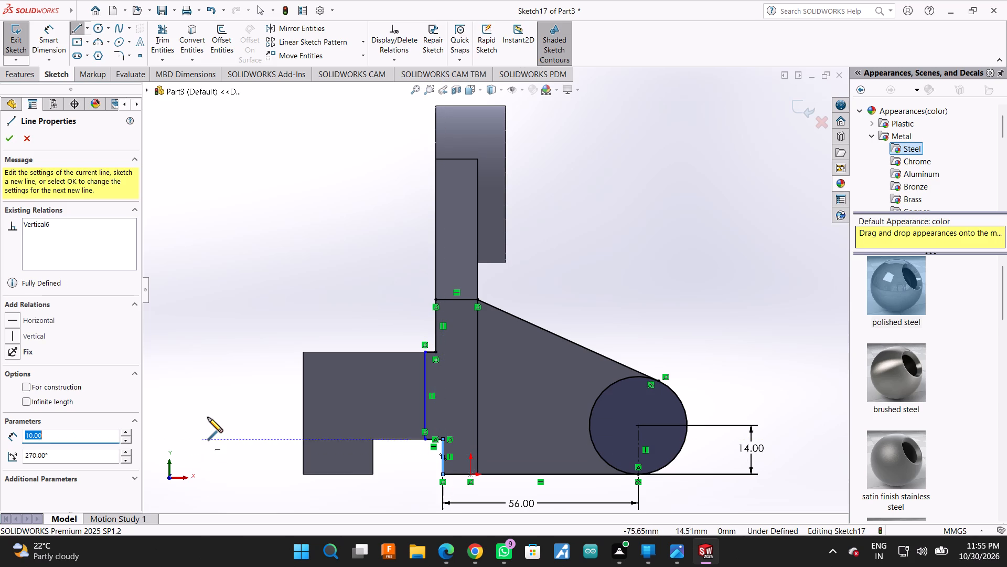
key(Escape)
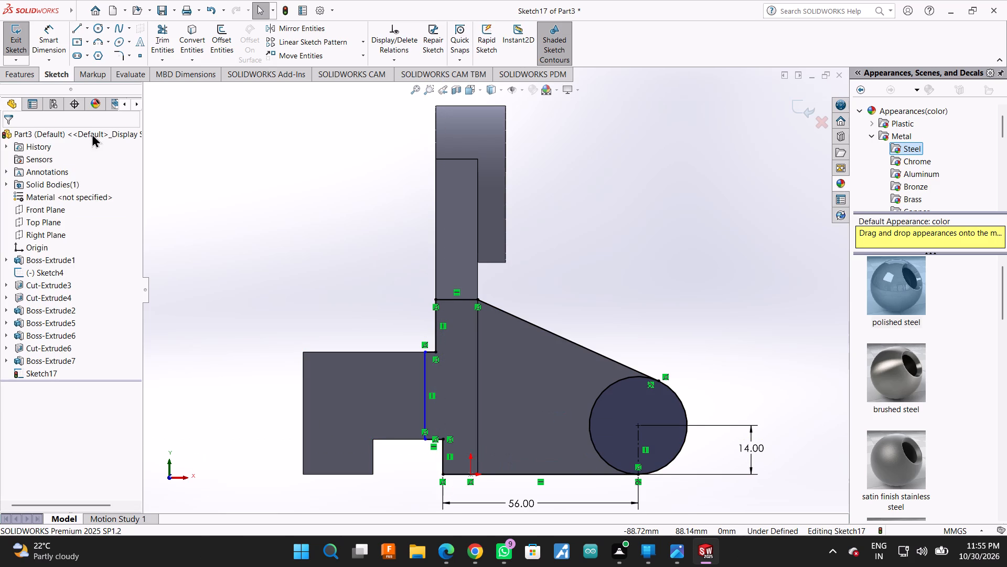
Trim away the circle's inner arc so the profile ends in a single 14 mm radius rounded end.
click(157, 25)
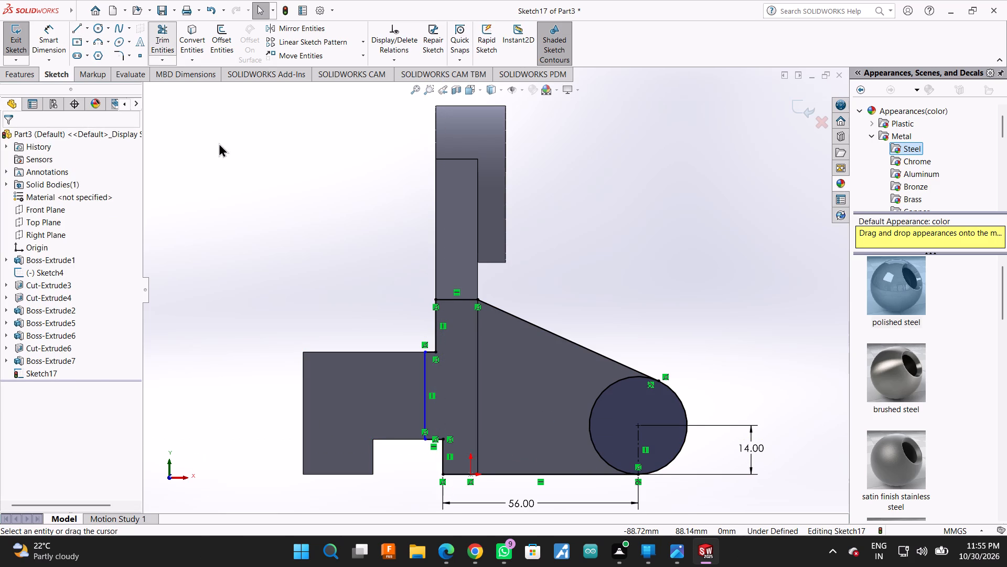
drag(564, 388, 615, 407)
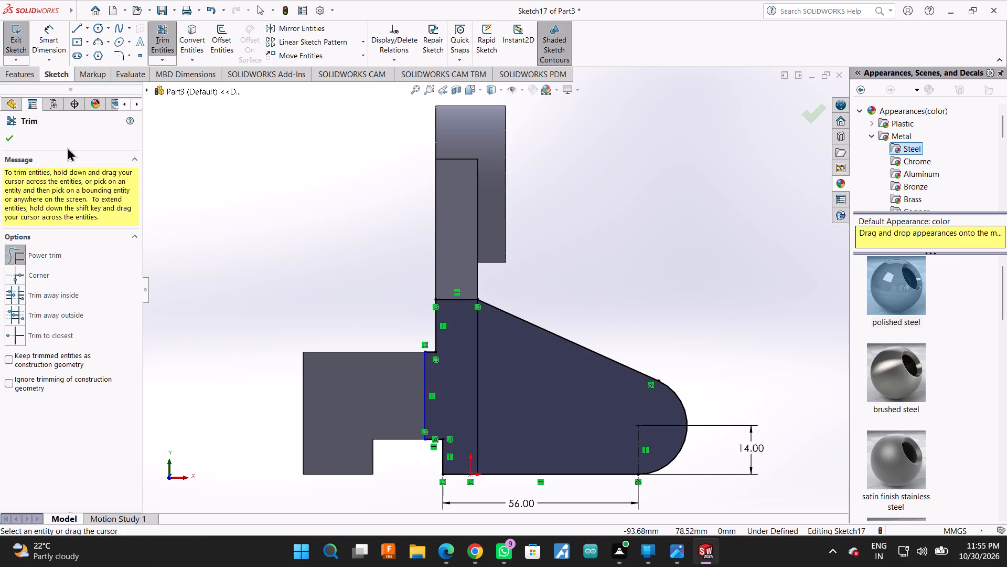
click(10, 135)
Extrude the arm profile as a blind 16 mm boss with the direction reversed, inward from the block's side face.
click(30, 75)
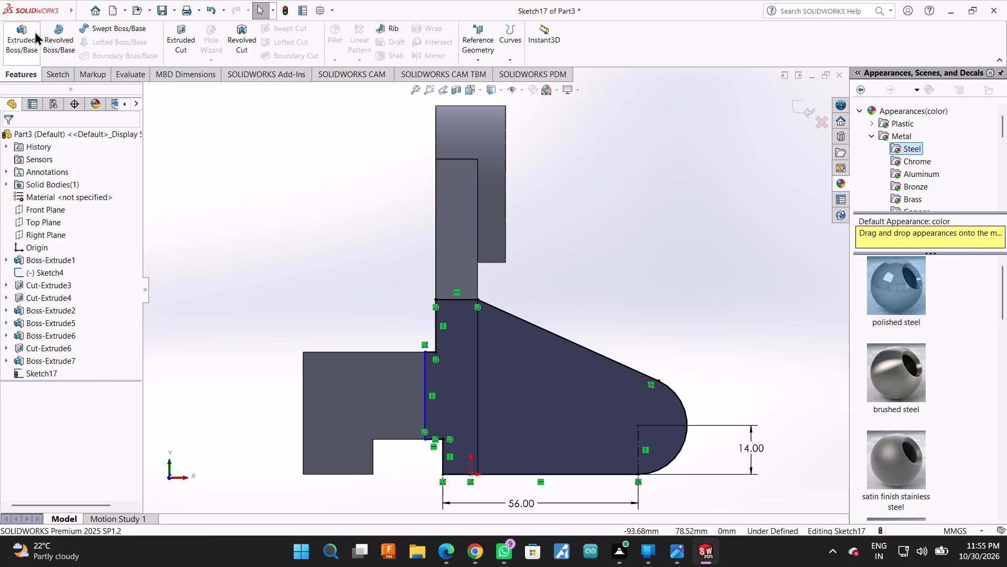
click(20, 30)
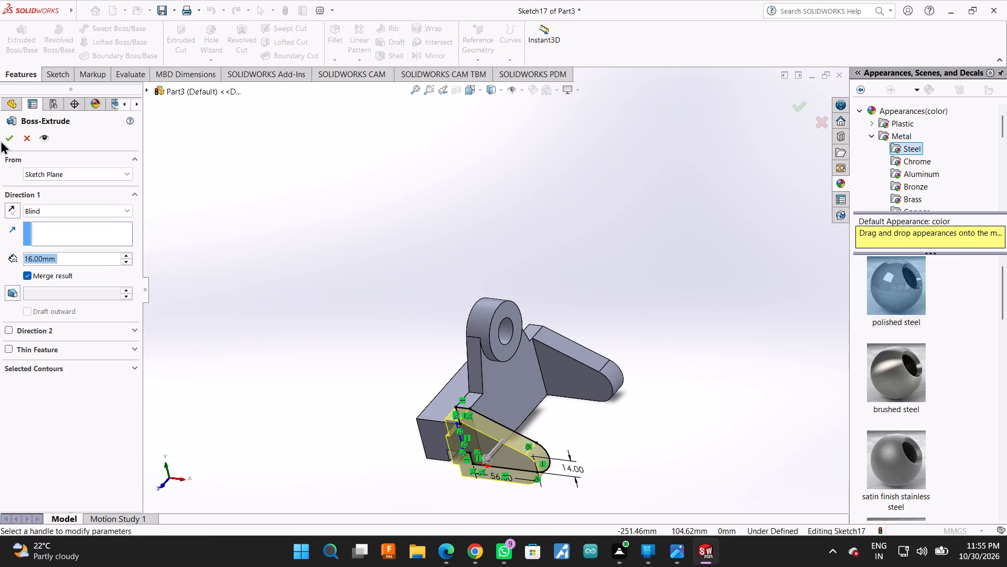
click(10, 210)
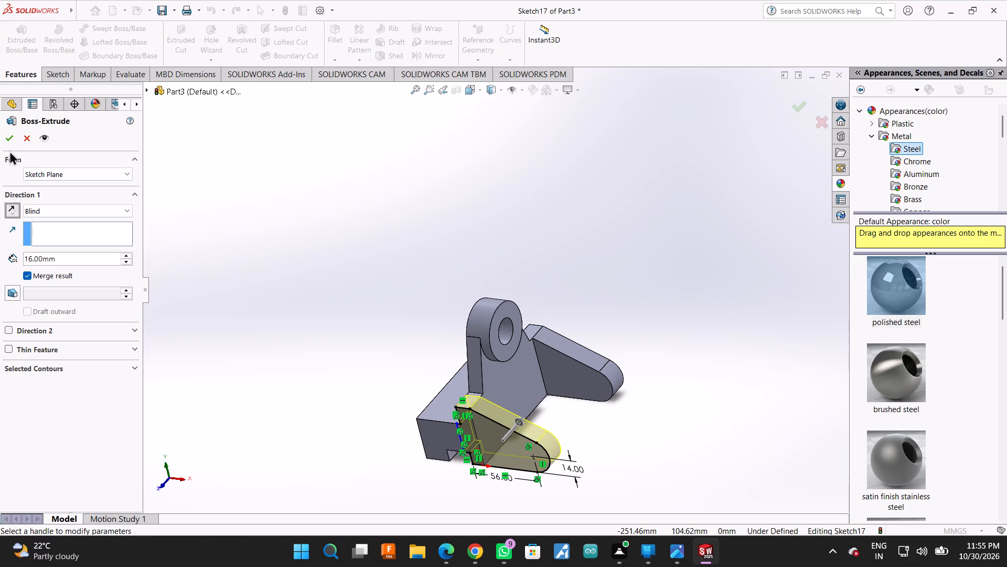
click(9, 140)
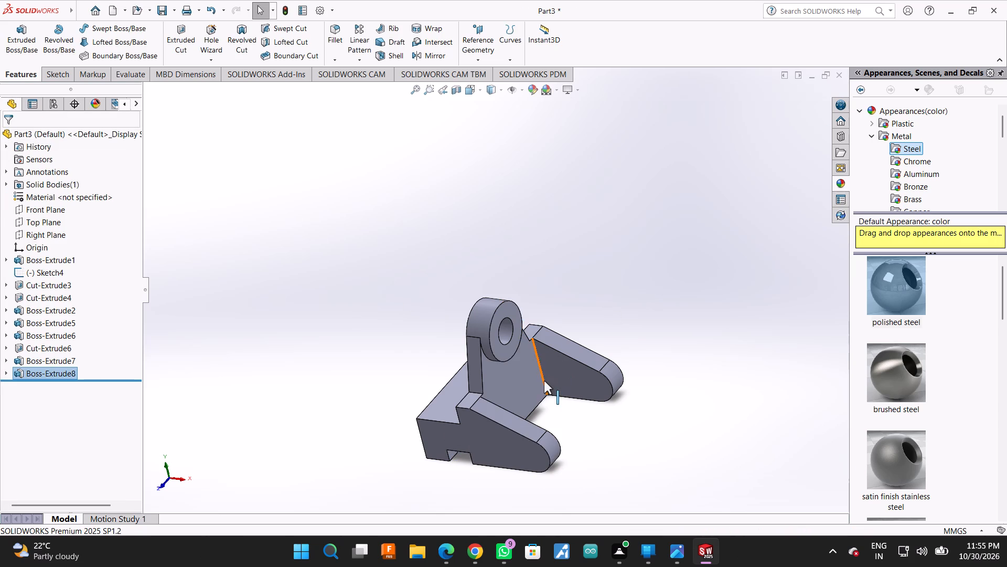
Start a sketch on the new arm's outer face and draw a circle of about 7.9 mm radius concentric with its rounded end.
scroll(545, 382, down, 3)
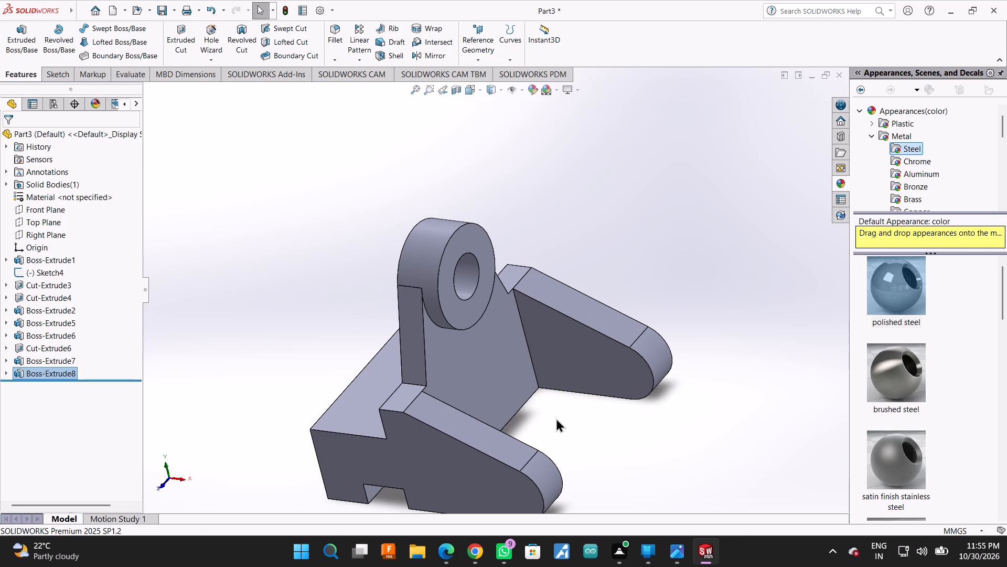
click(519, 369)
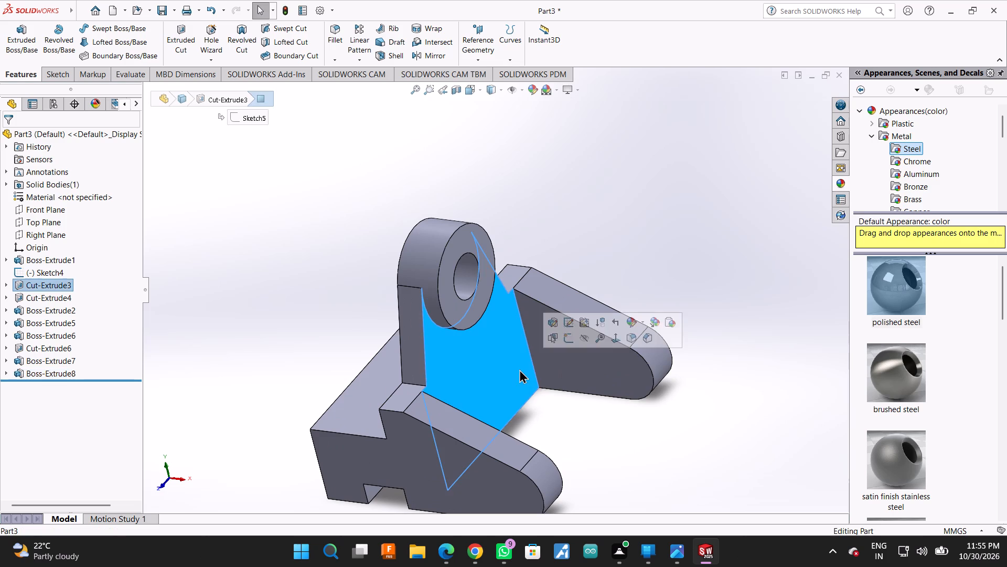
click(669, 202)
scroll(524, 421, up, 2)
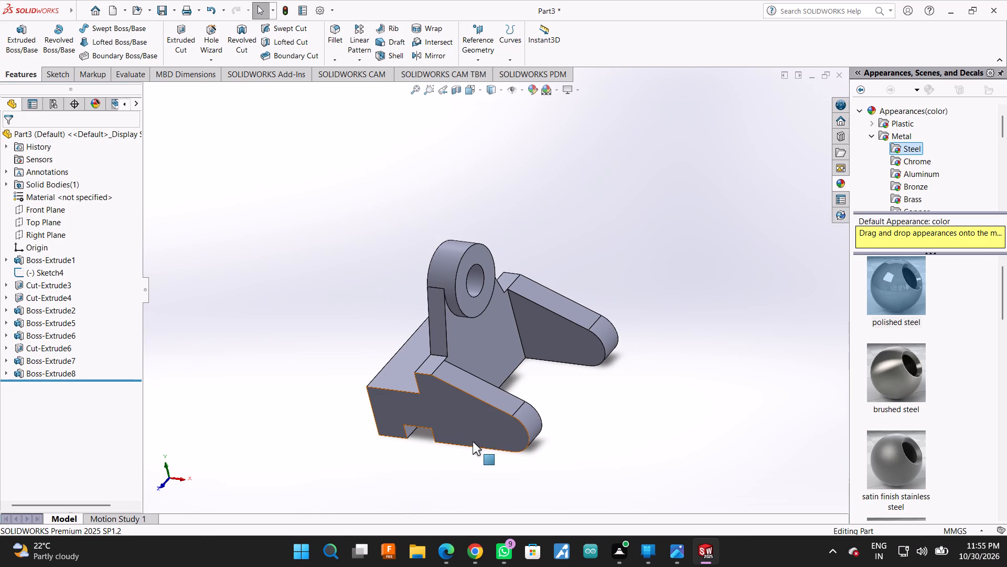
click(495, 428)
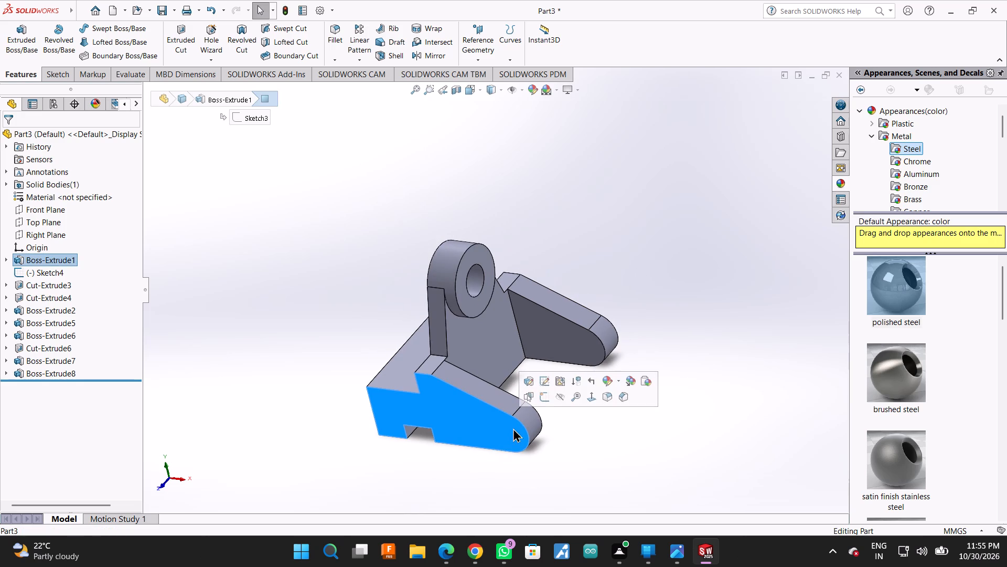
click(544, 396)
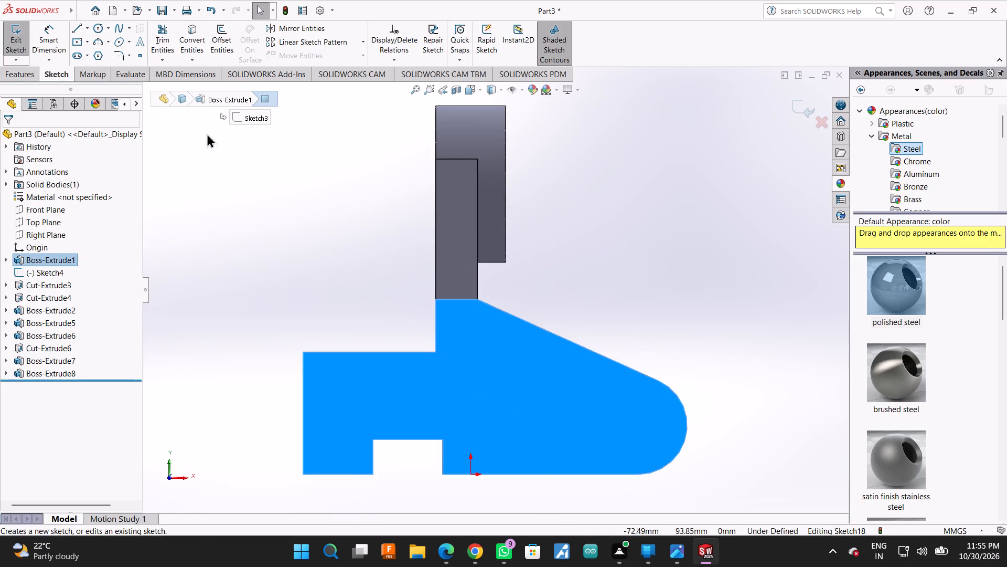
click(96, 26)
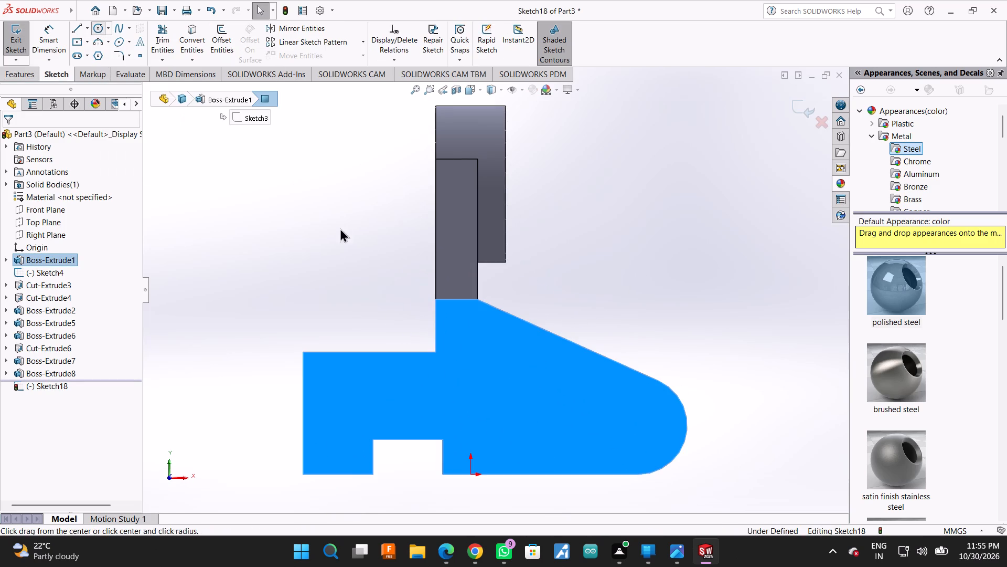
click(637, 427)
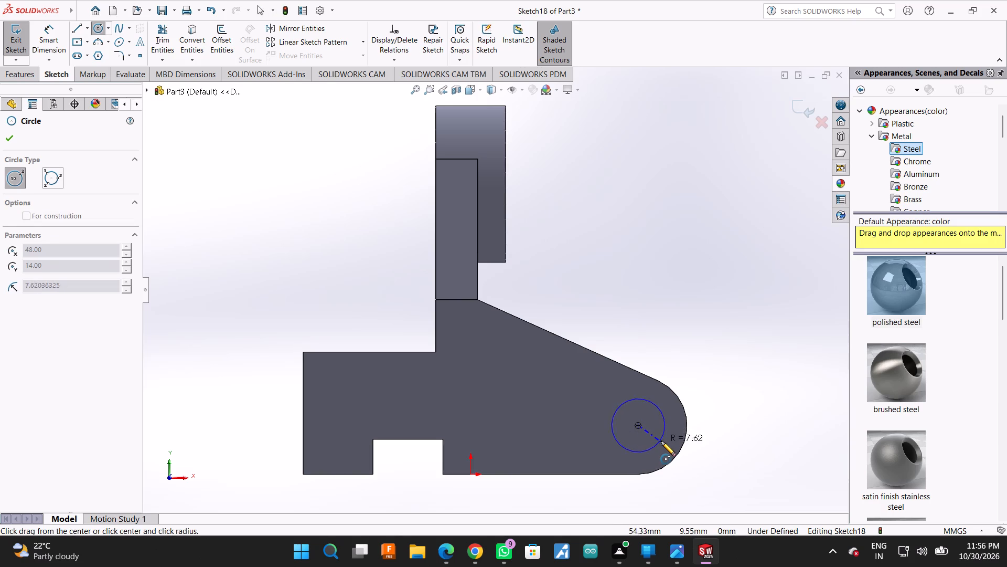
click(661, 441)
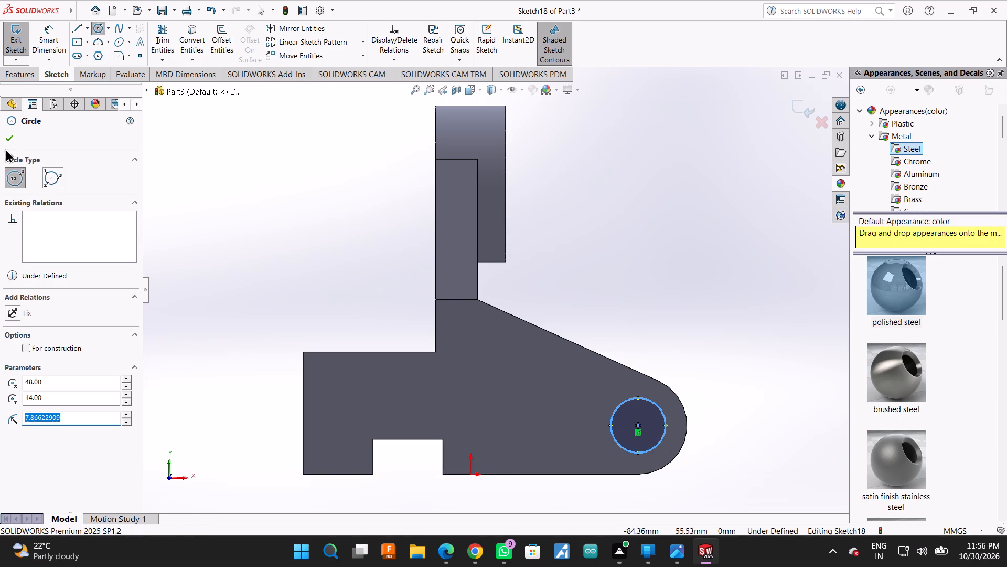
click(5, 138)
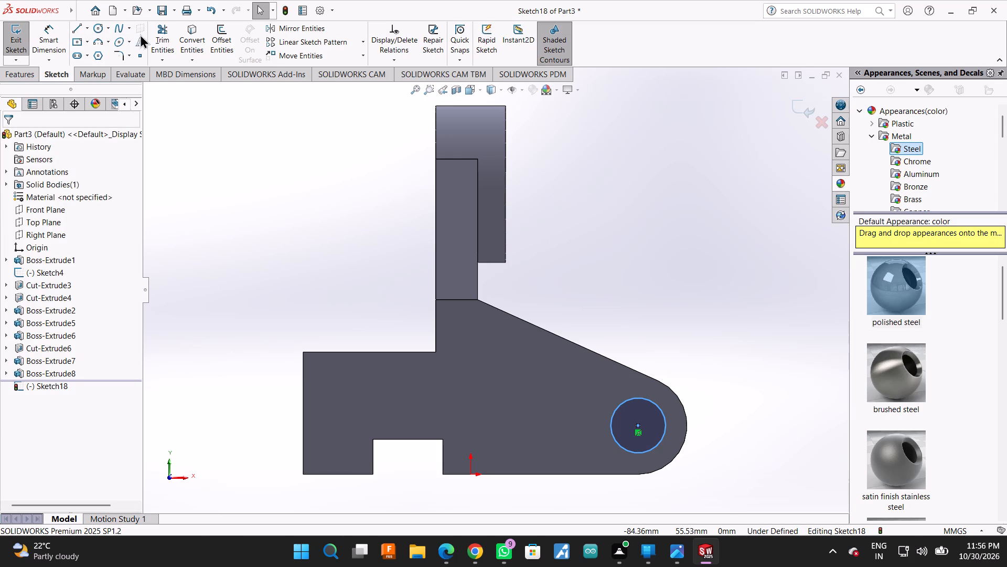
Dimension the circle's diameter to 14 mm.
click(55, 26)
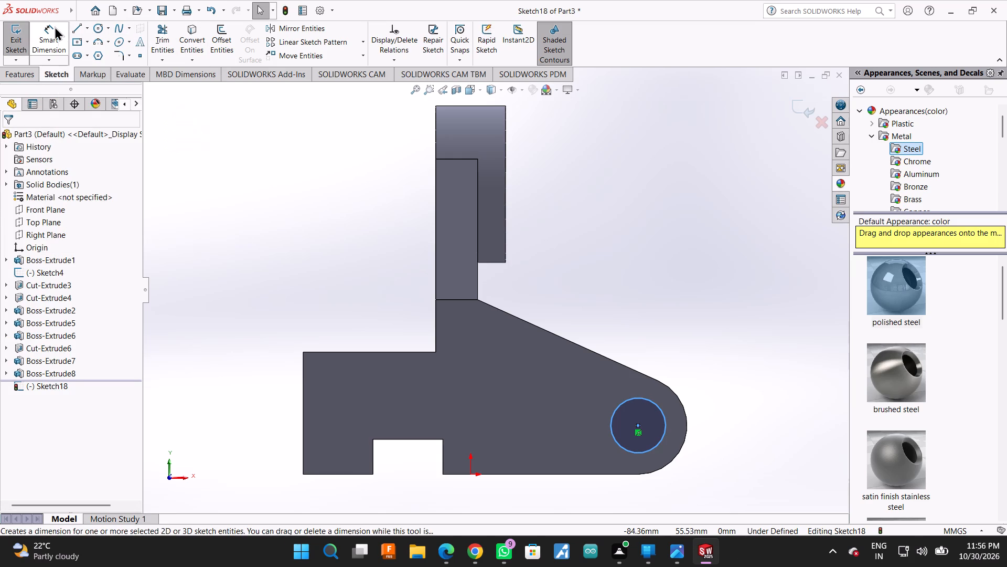
click(624, 401)
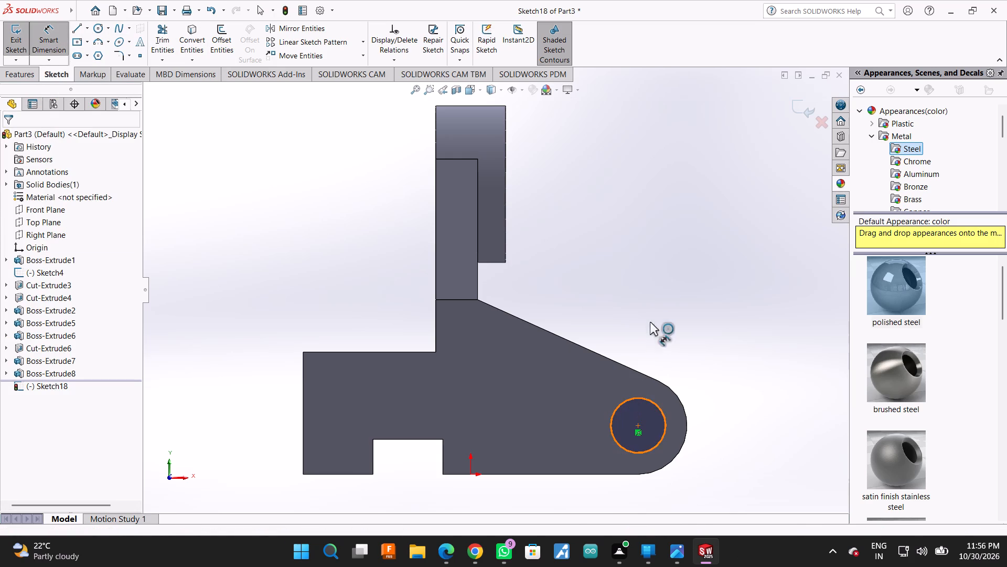
click(643, 276)
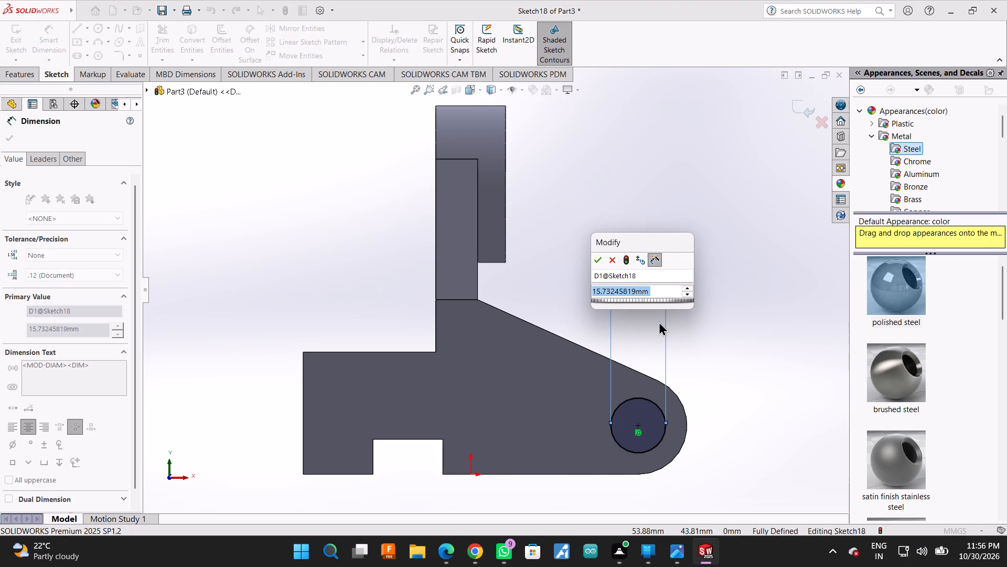
text(14)
key(Return)
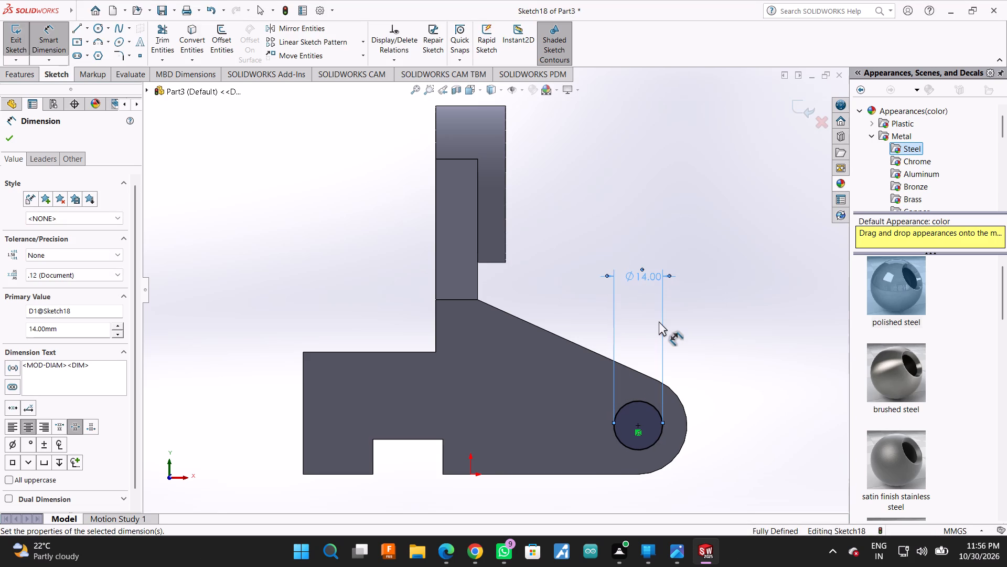
click(13, 141)
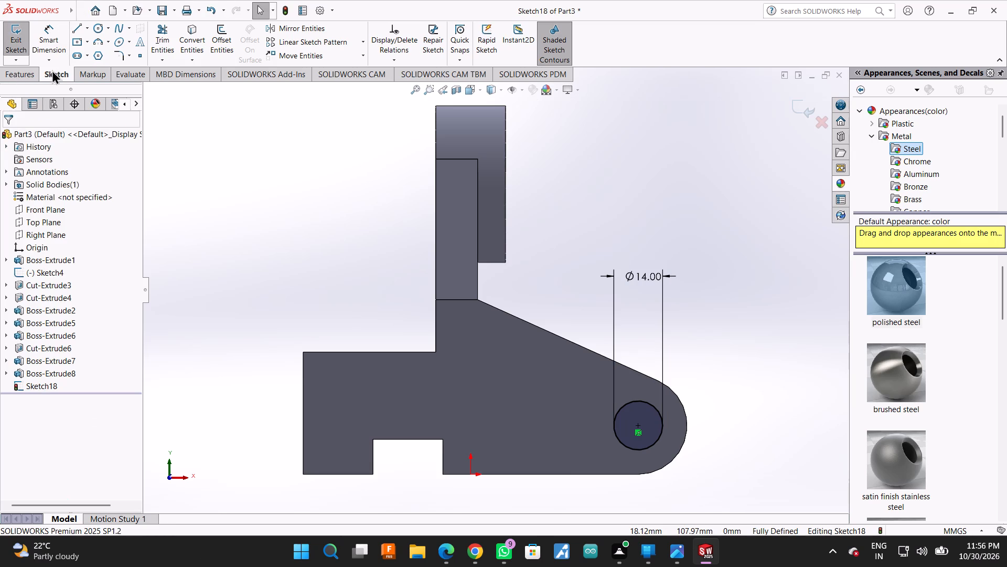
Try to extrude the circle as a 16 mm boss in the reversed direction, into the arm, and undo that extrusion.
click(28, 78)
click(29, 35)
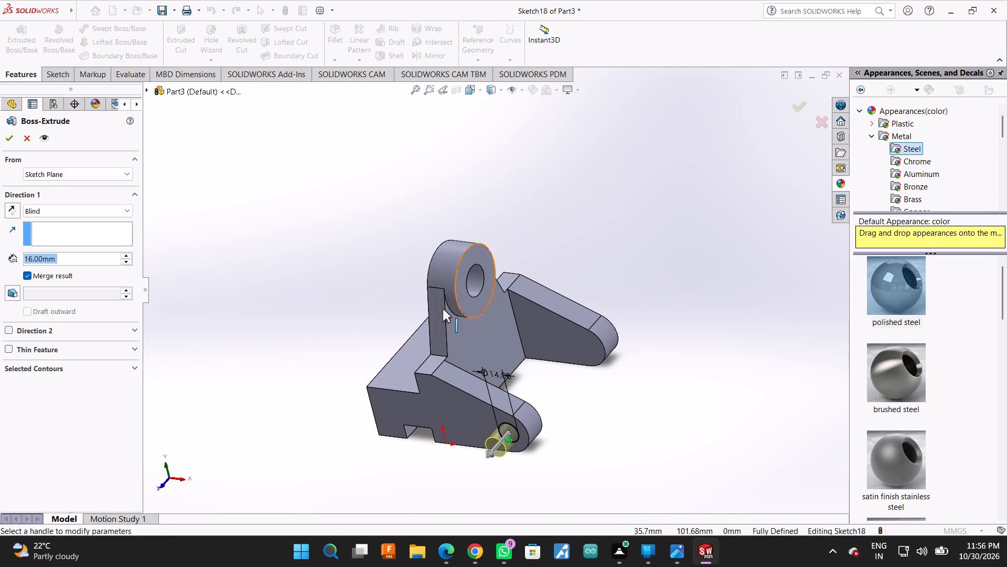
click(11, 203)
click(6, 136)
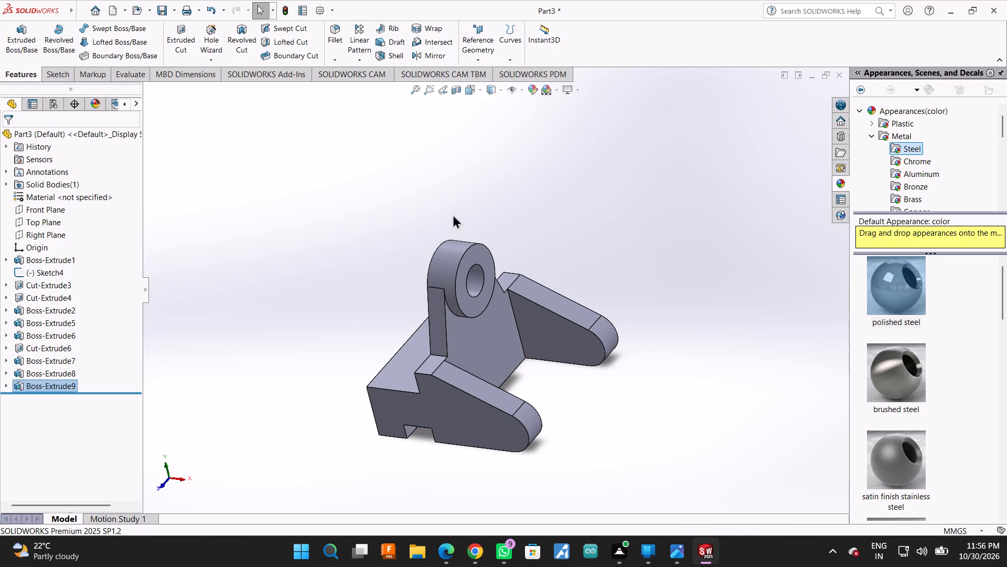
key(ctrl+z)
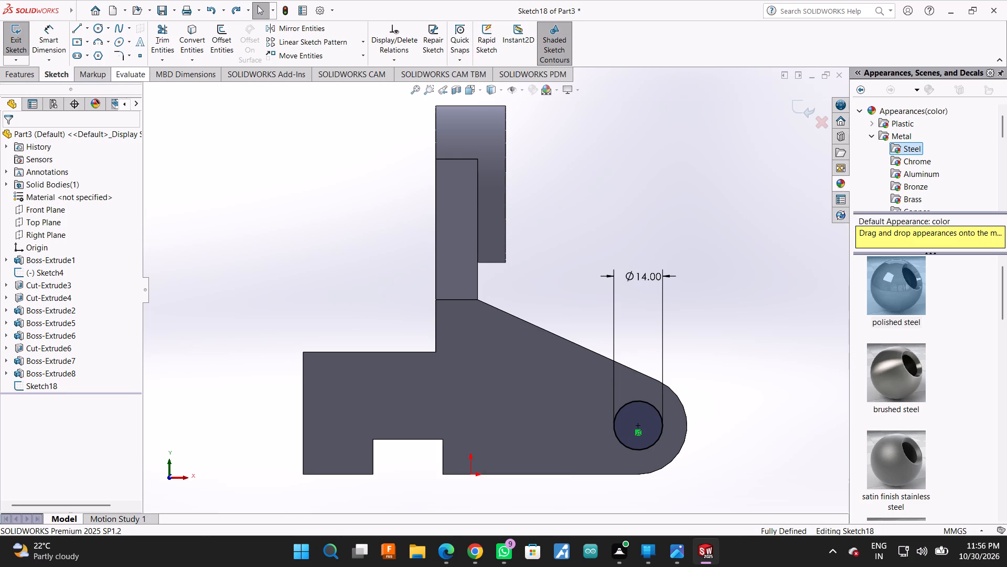
Cut the 14 mm circle through the arm with a blind 16 mm Extruded Cut.
click(27, 74)
click(186, 34)
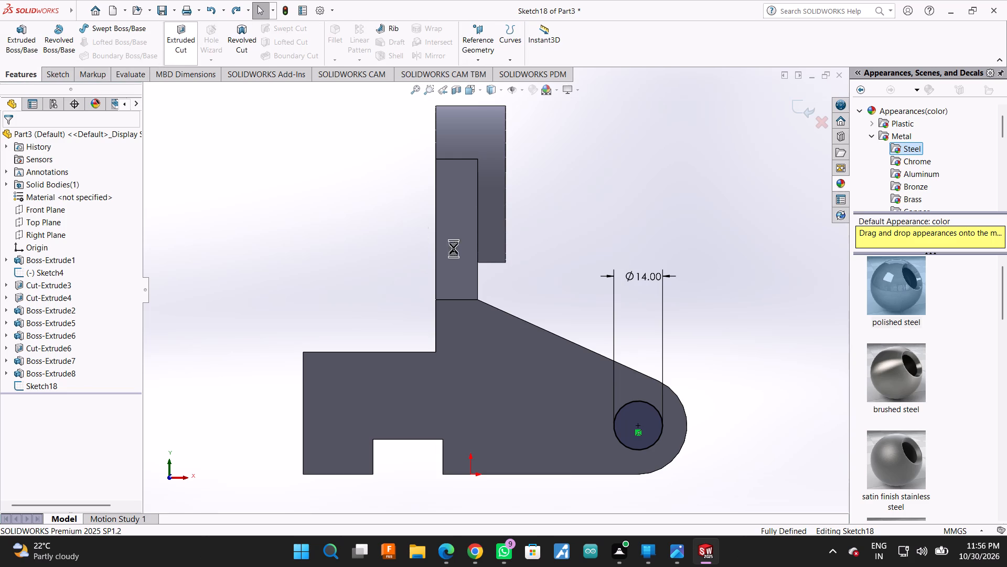
scroll(533, 276, up, 1)
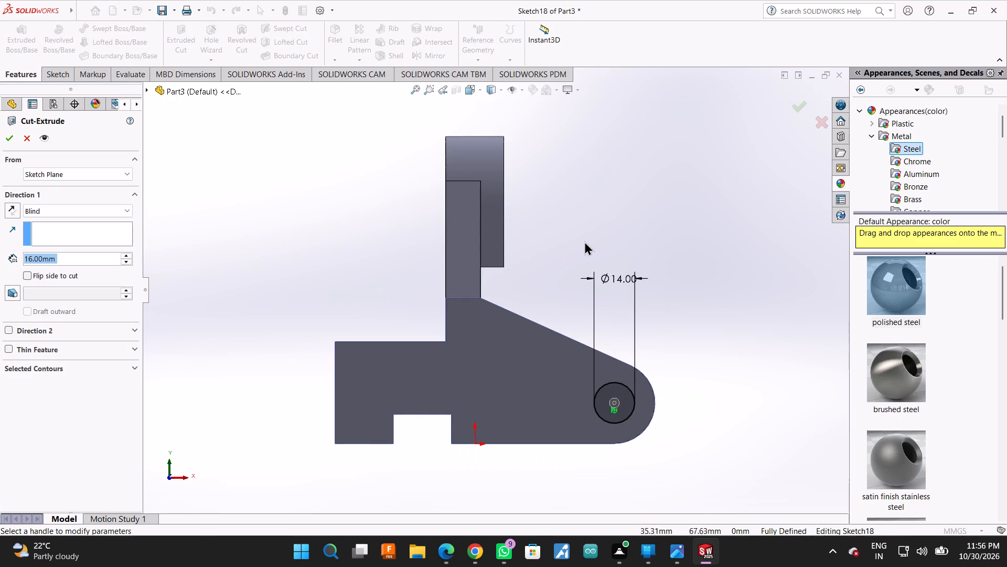
right_click(627, 222)
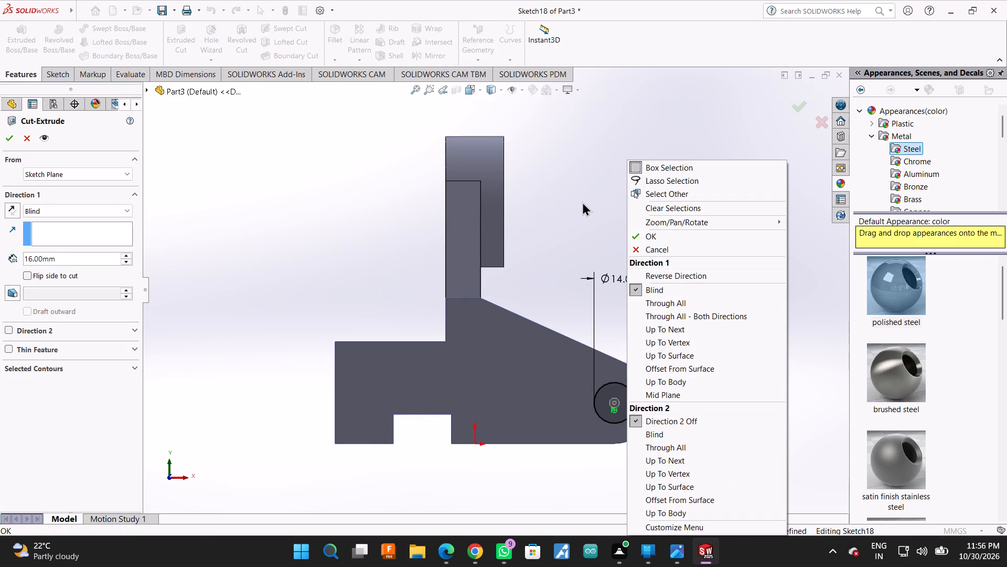
click(582, 202)
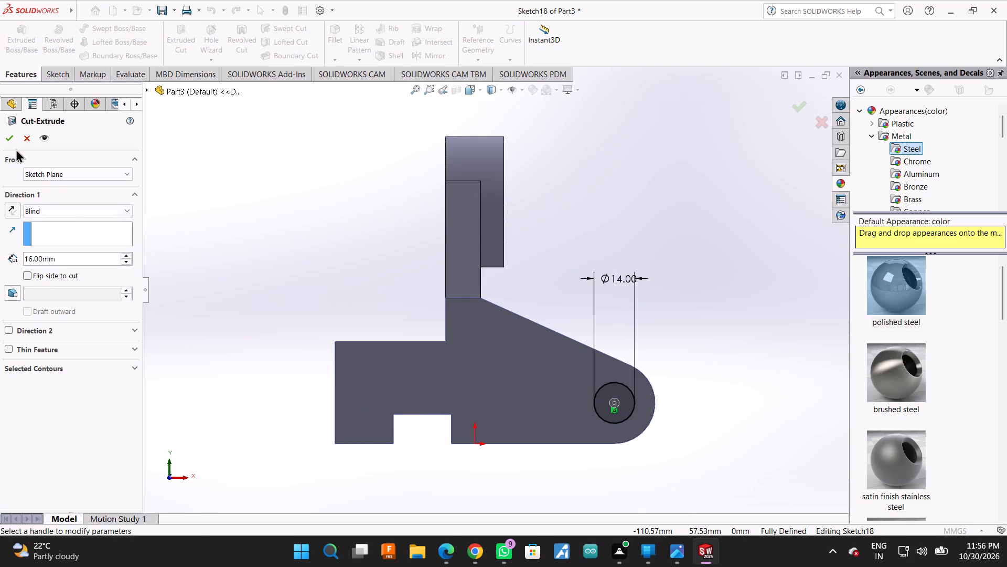
click(9, 141)
click(10, 135)
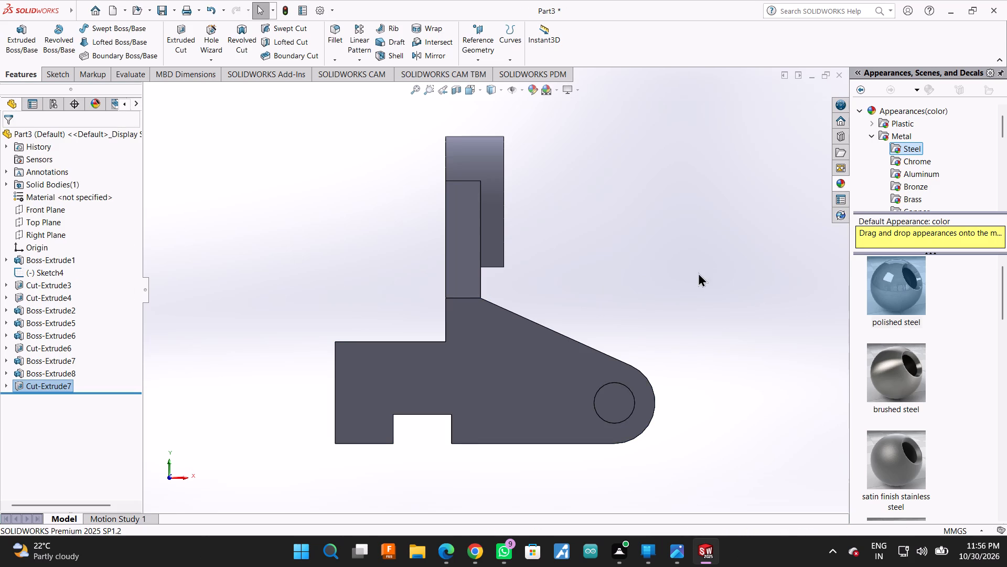
Start a sketch on the opposite arm's outer face and draw a circle of about 8.6 mm radius concentric with its rounded end.
right_click(698, 272)
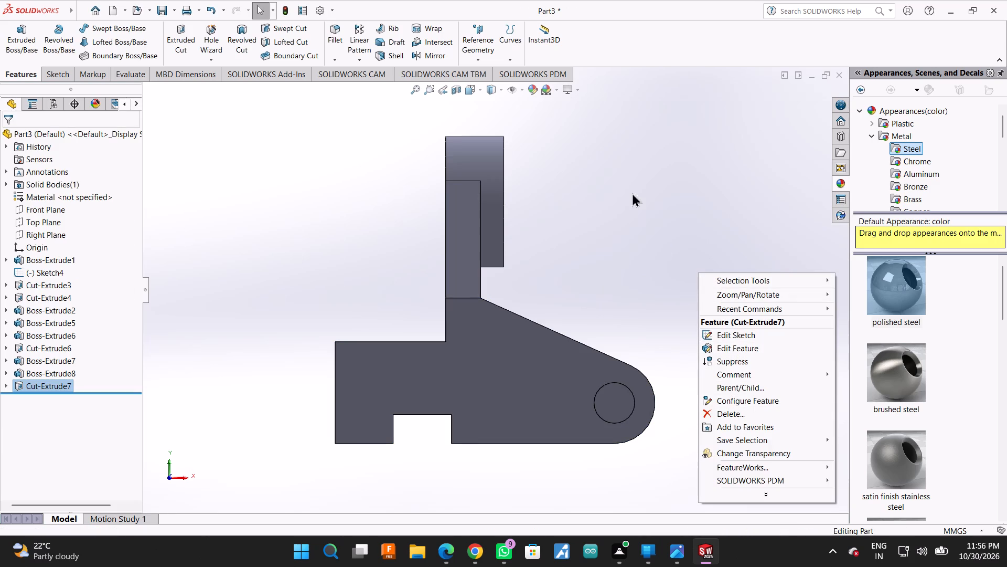
click(722, 293)
click(850, 345)
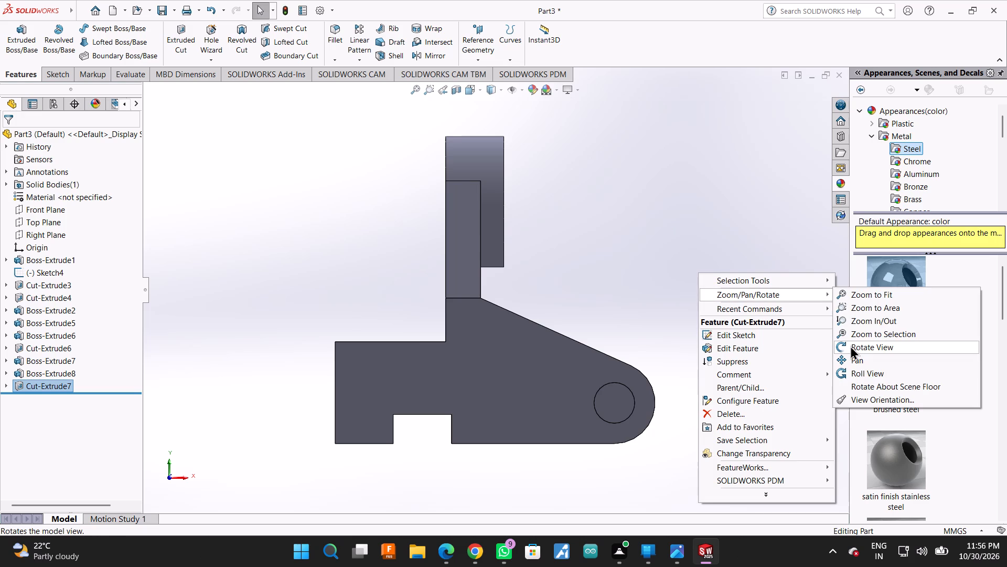
drag(749, 261, 683, 310)
drag(735, 330, 655, 376)
key(Escape)
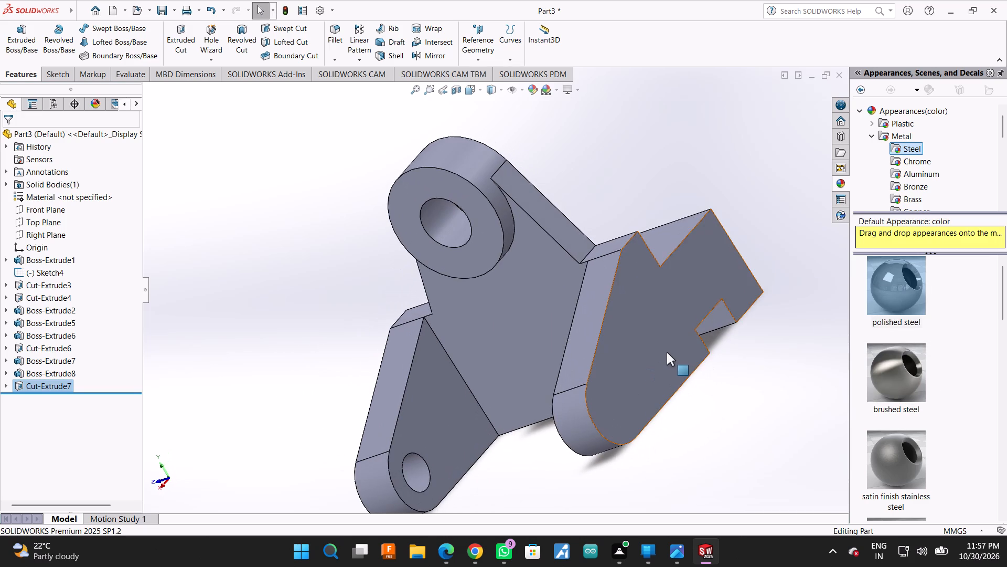
click(667, 352)
click(719, 323)
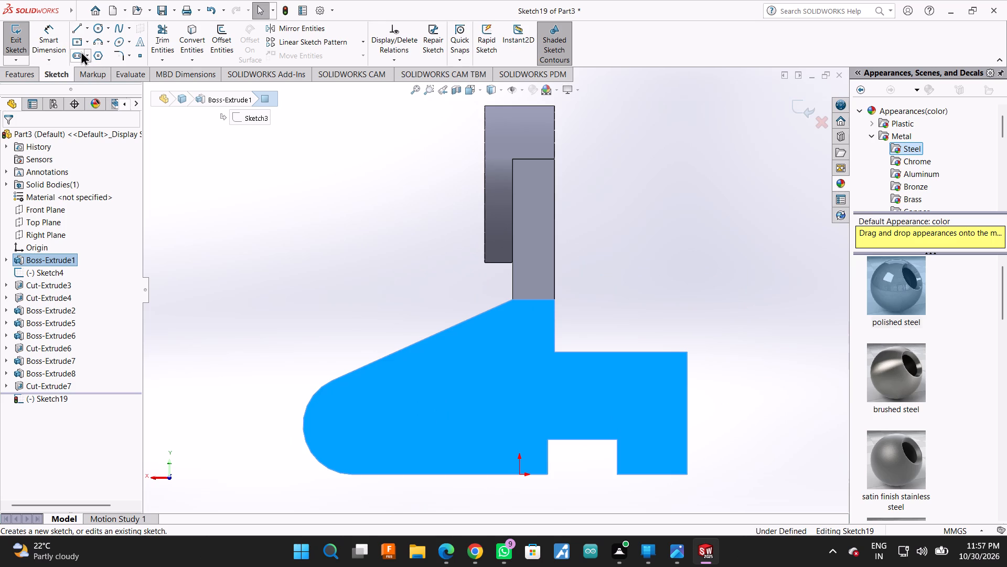
click(96, 27)
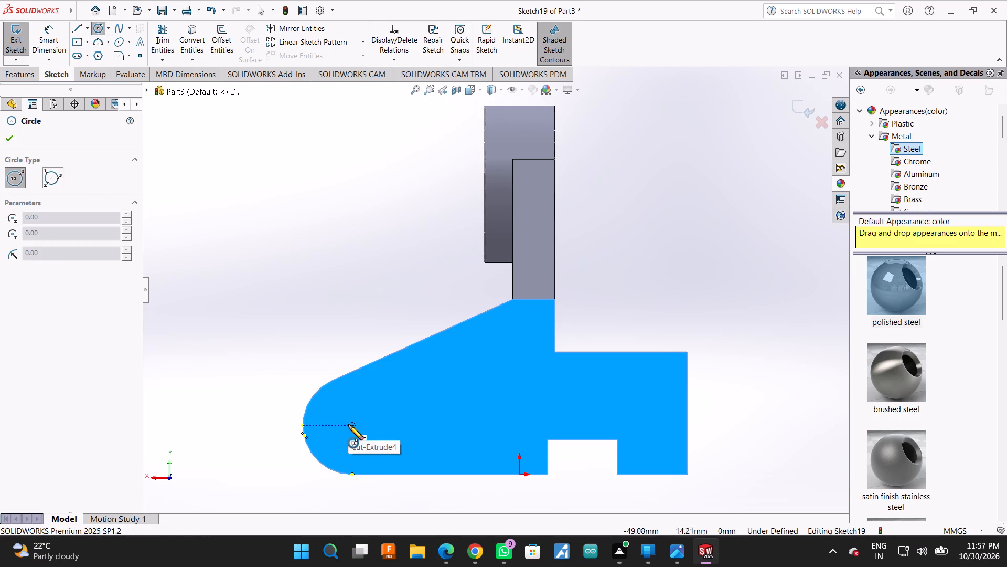
click(351, 425)
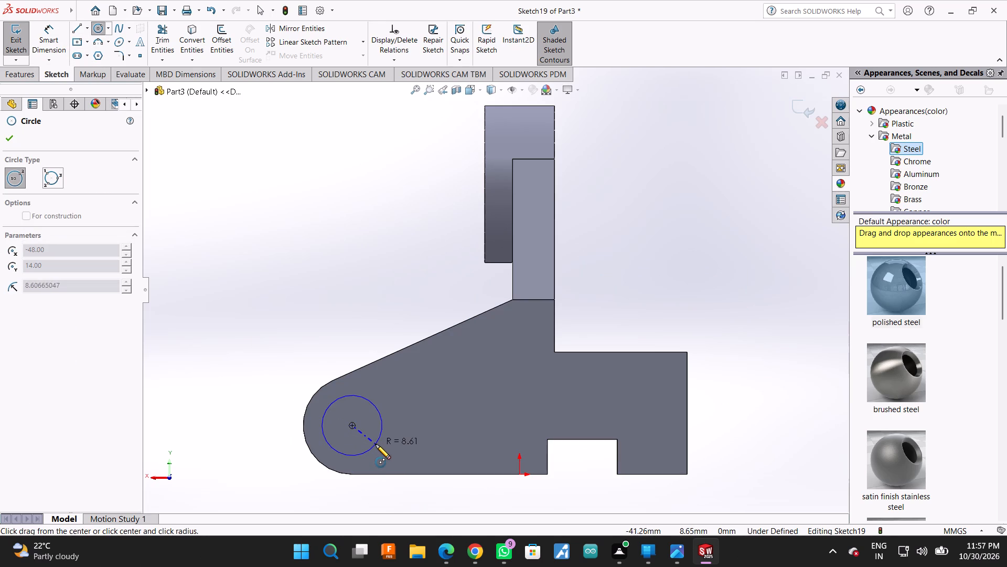
click(376, 444)
Dimension the circle's diameter to 14 mm.
click(44, 37)
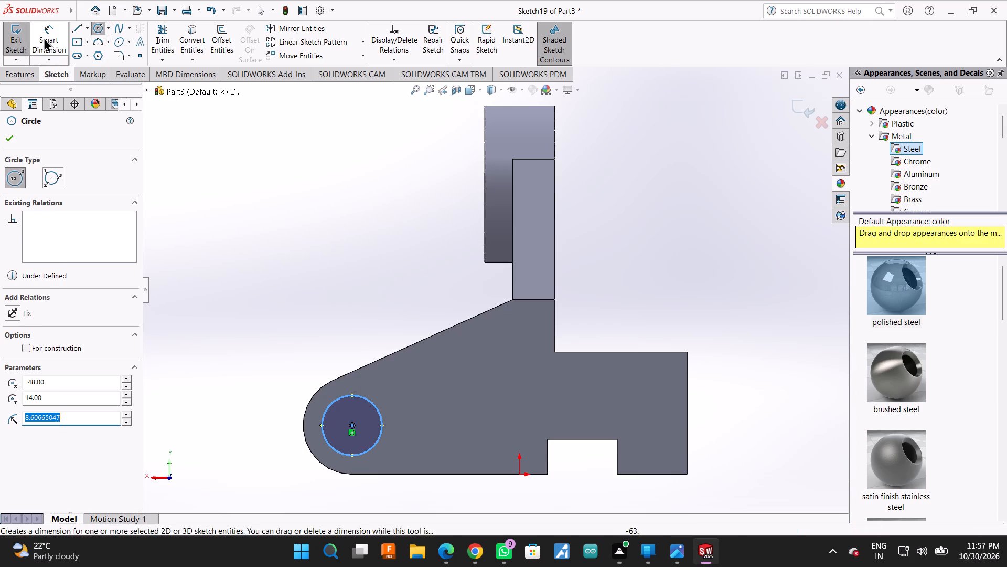
click(329, 409)
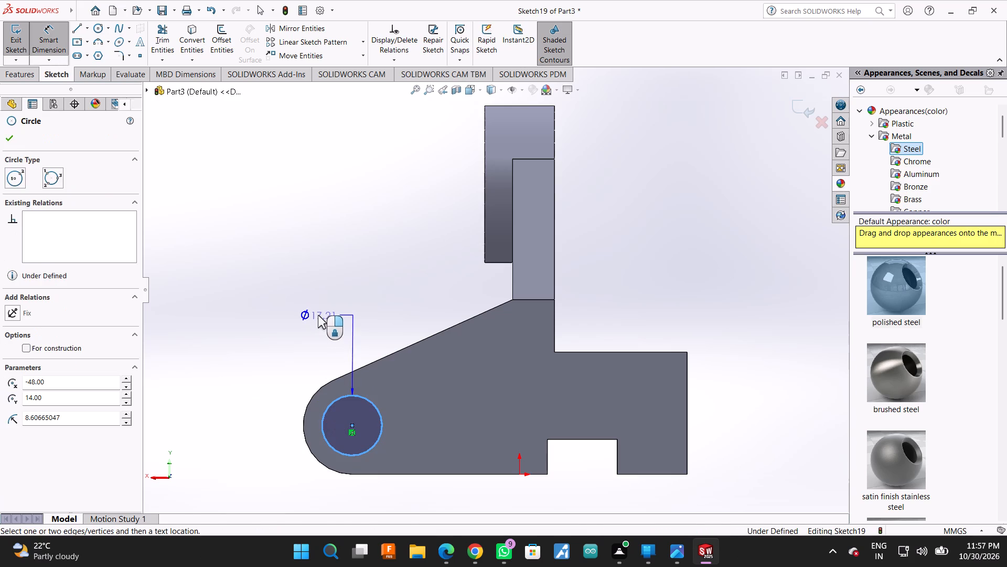
click(316, 314)
text(14)
key(Return)
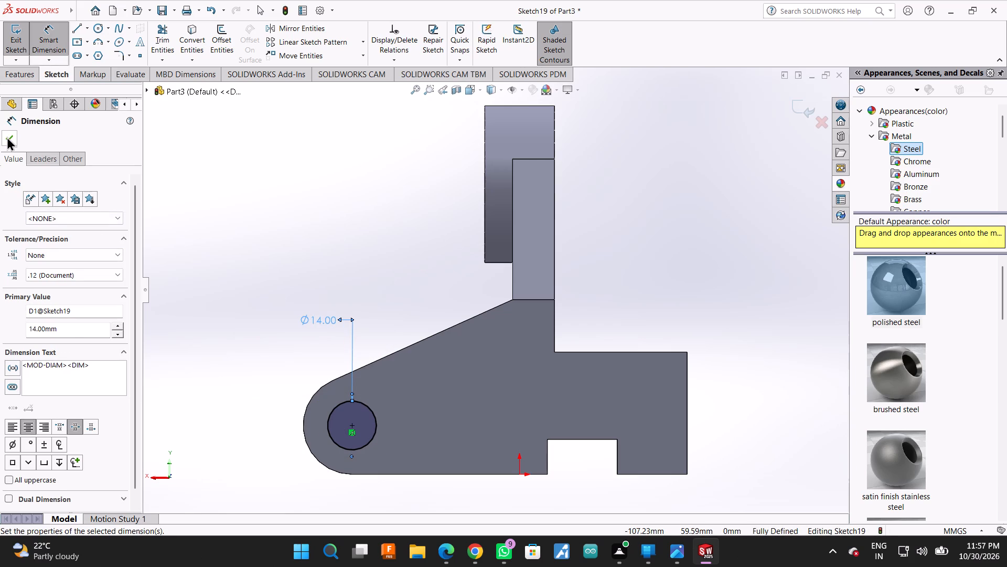
click(7, 136)
Cut the 14 mm circle through the arm with a blind 16 mm Extruded Cut.
click(19, 76)
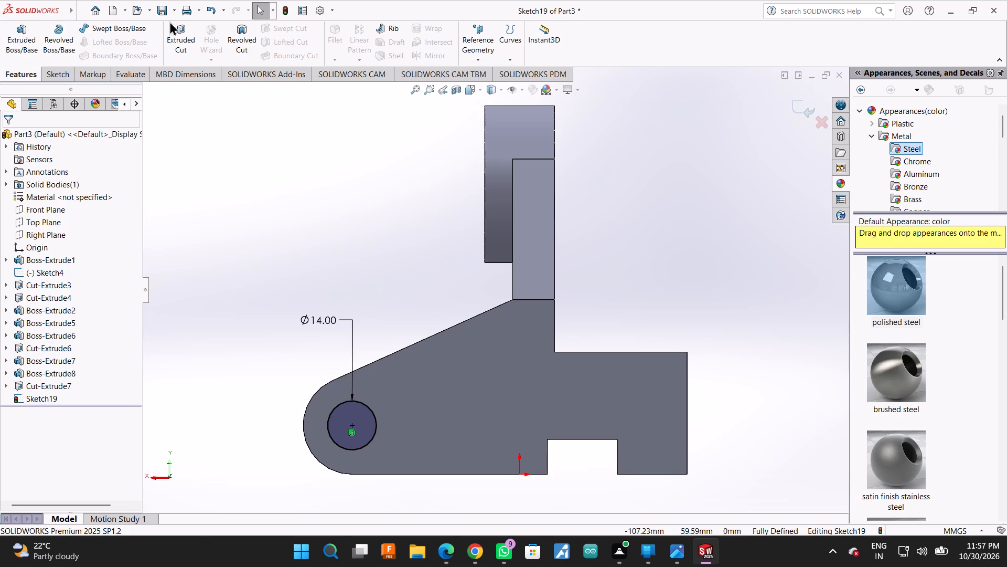
click(180, 22)
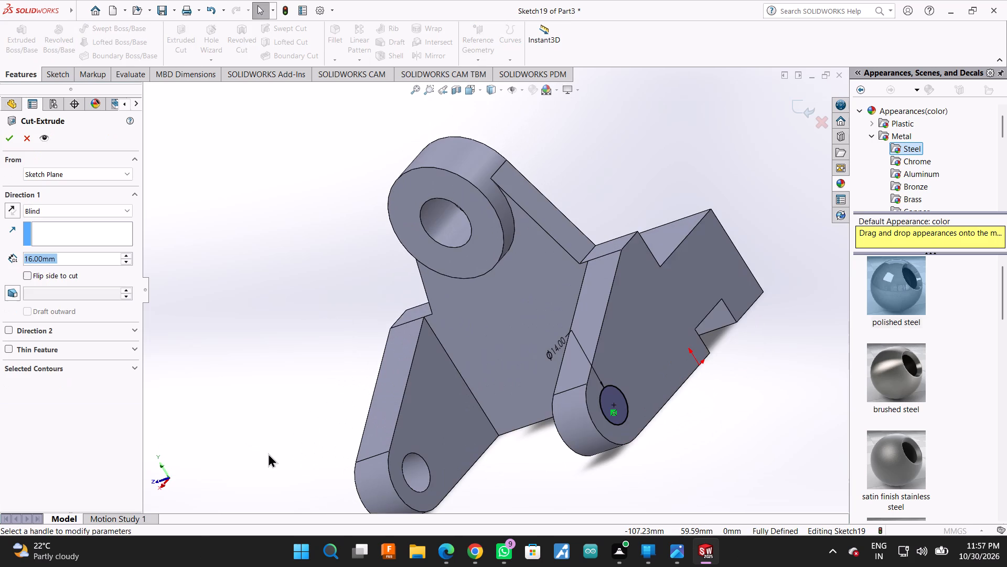
click(8, 134)
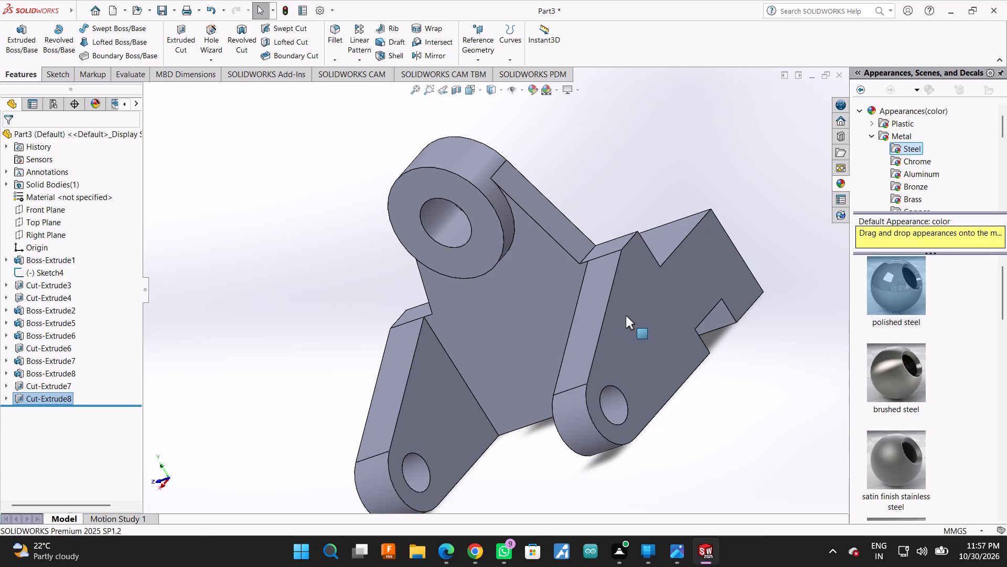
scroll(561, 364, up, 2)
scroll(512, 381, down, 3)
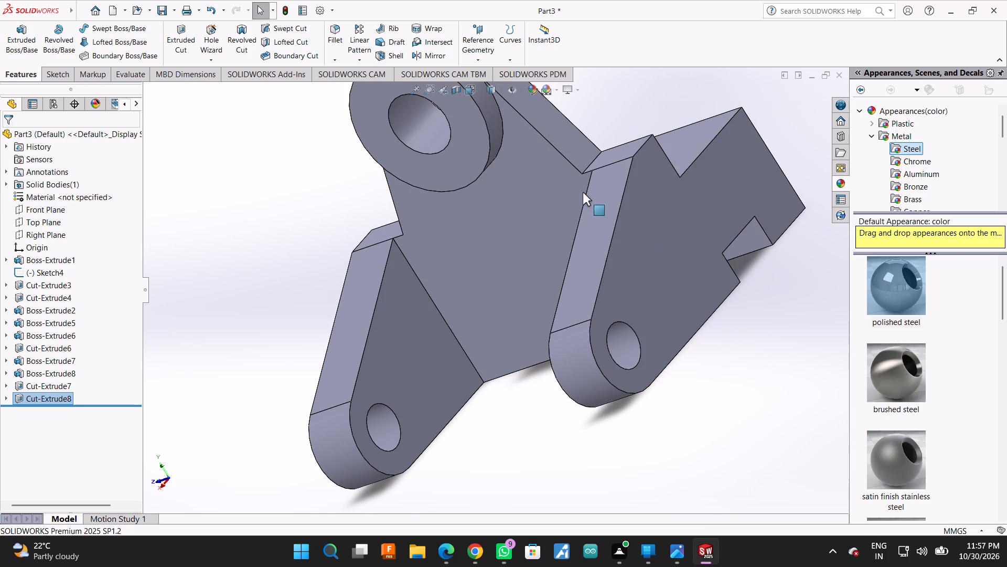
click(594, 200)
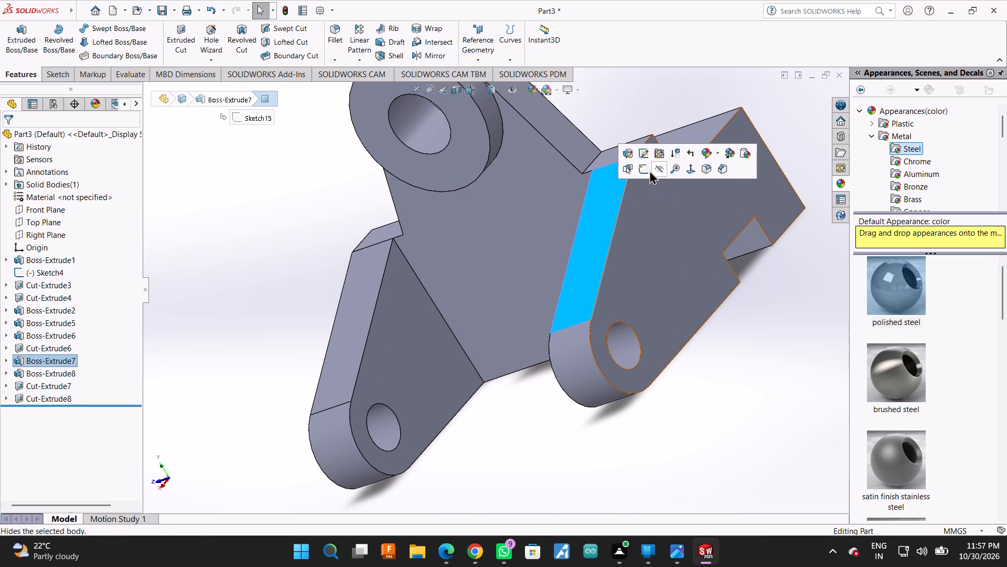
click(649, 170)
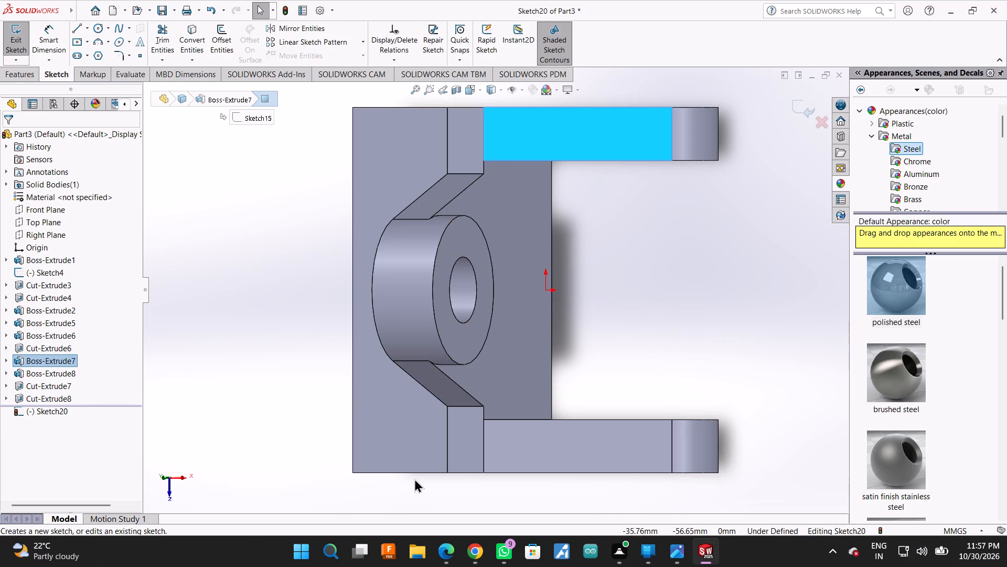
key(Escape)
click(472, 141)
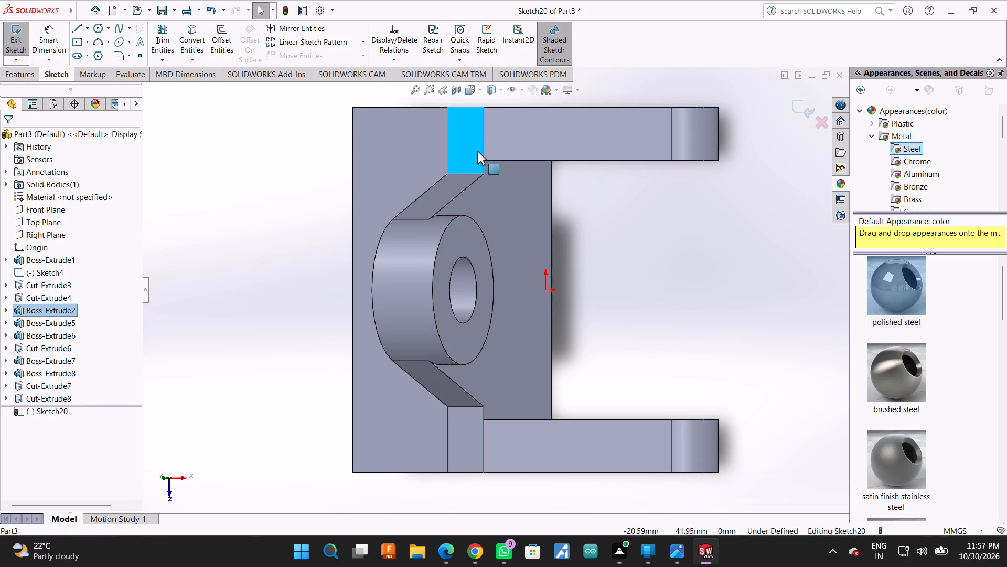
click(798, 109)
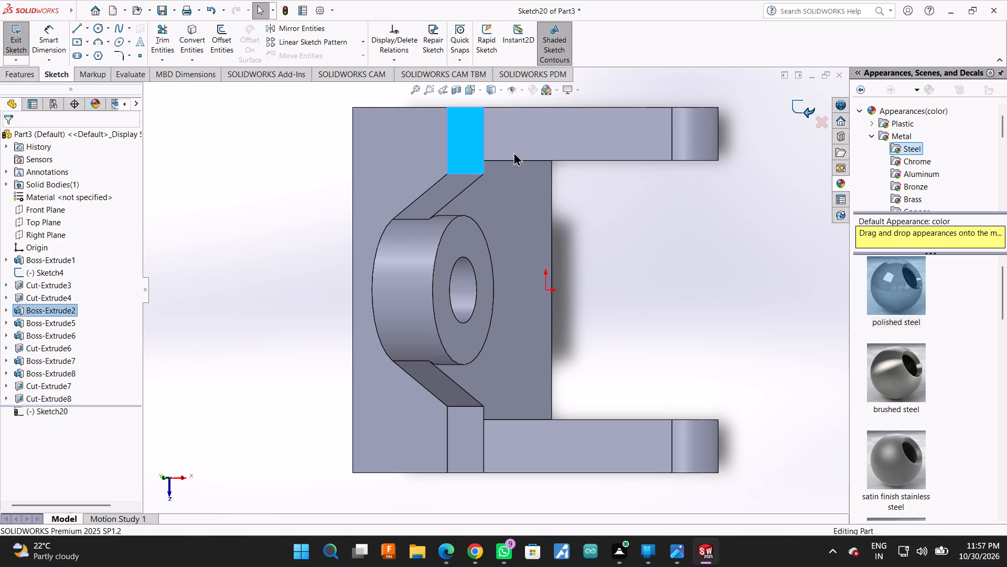
Start a sketch on the upright's flat shoulder face and draw a closed line rectangle between the arms' inner corners, 78 mm by about 11.4 mm.
click(463, 162)
click(512, 133)
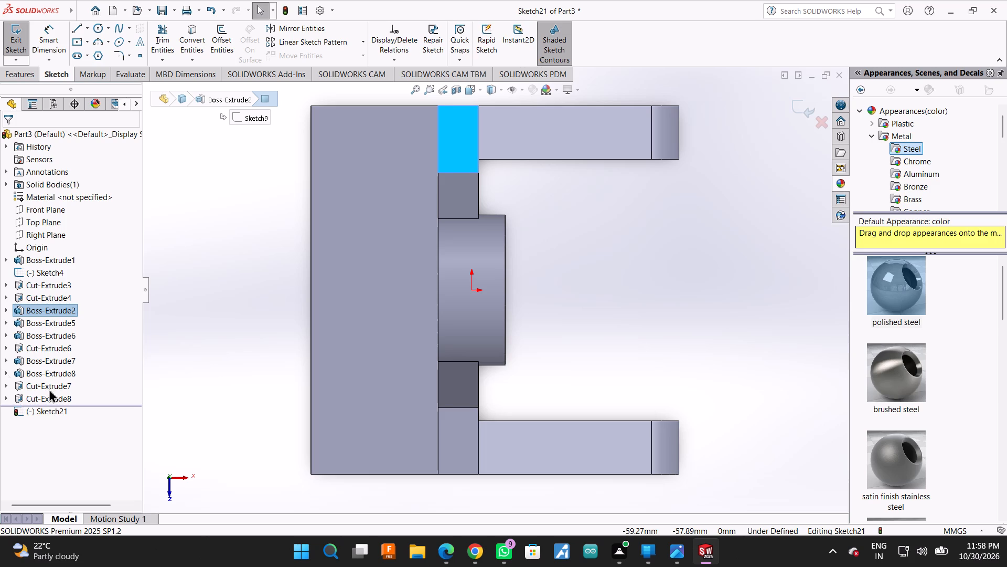
scroll(738, 413, up, 1)
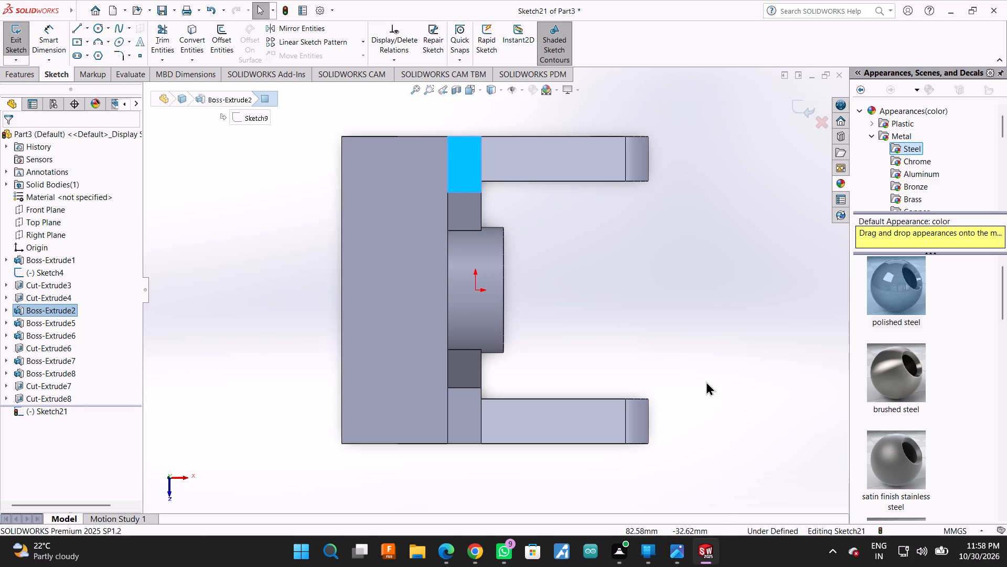
scroll(710, 381, up, 2)
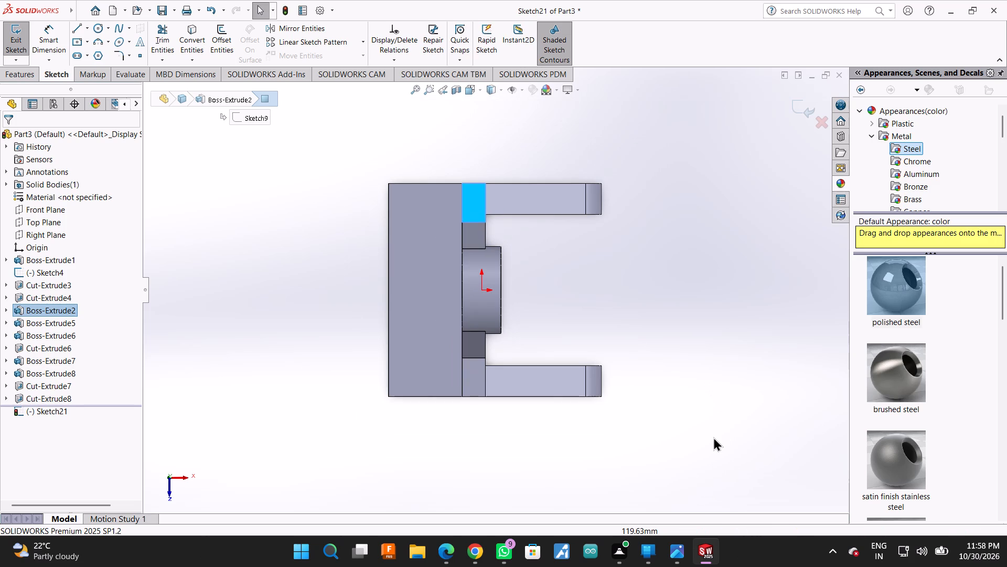
key(Escape)
scroll(540, 280, down, 1)
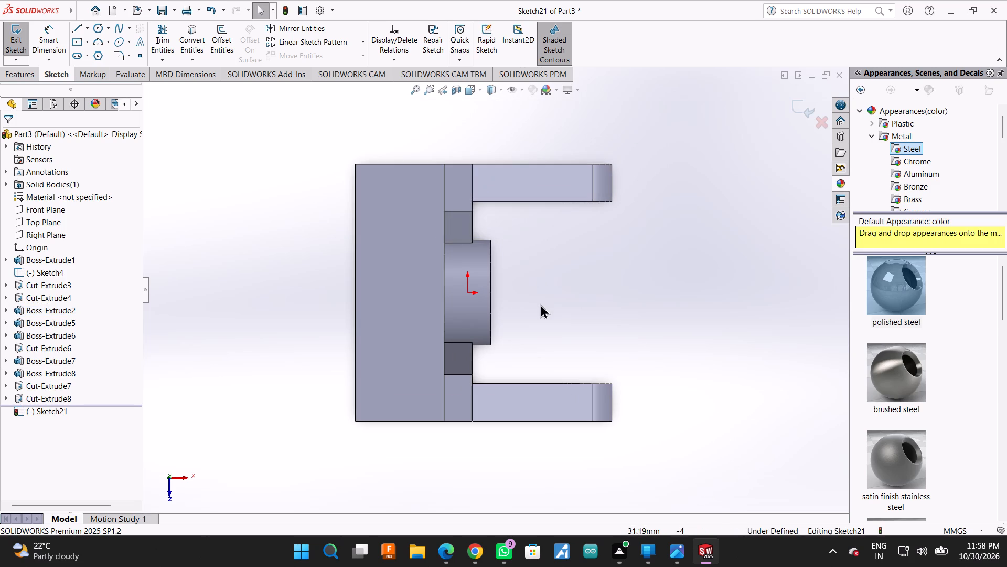
click(76, 24)
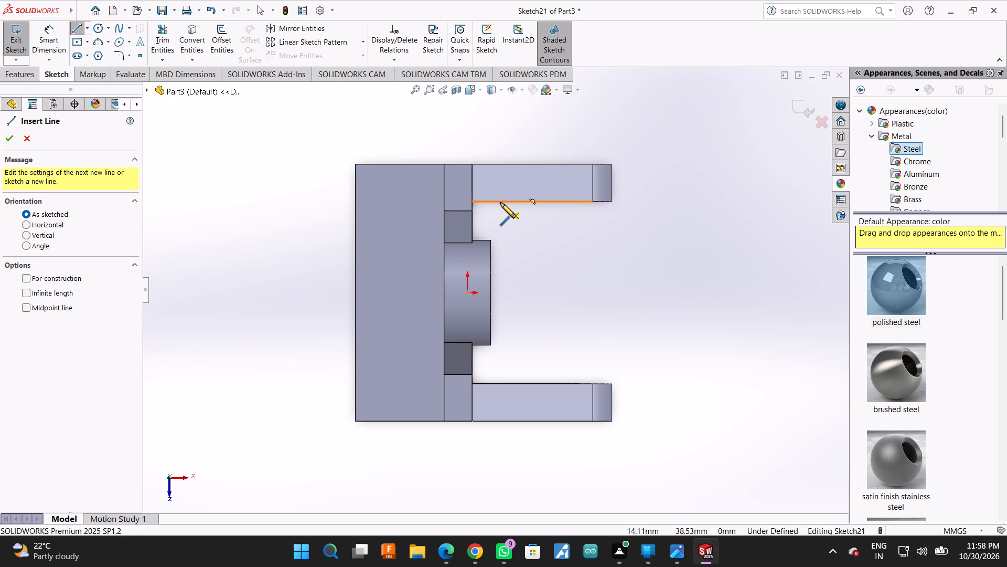
click(473, 202)
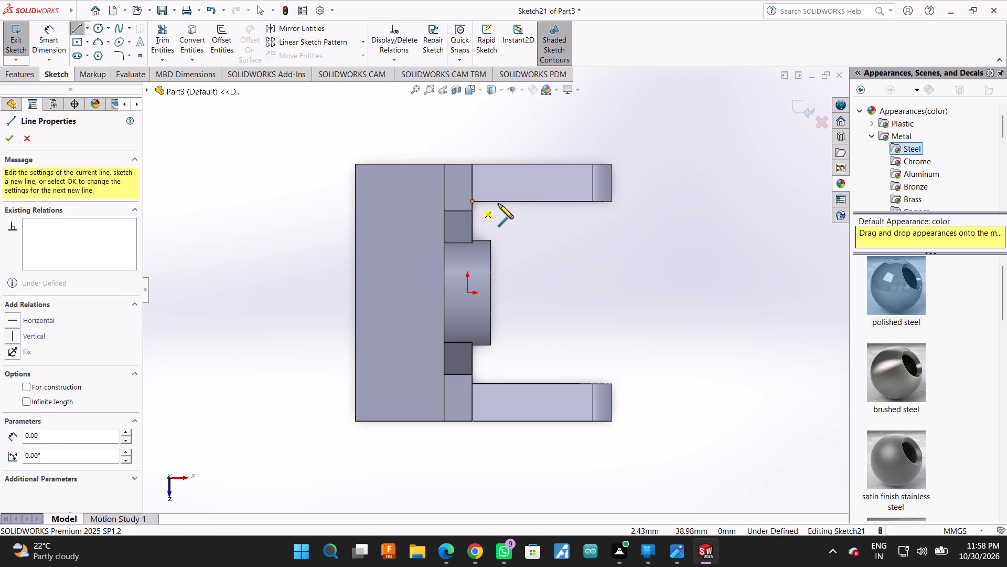
click(499, 203)
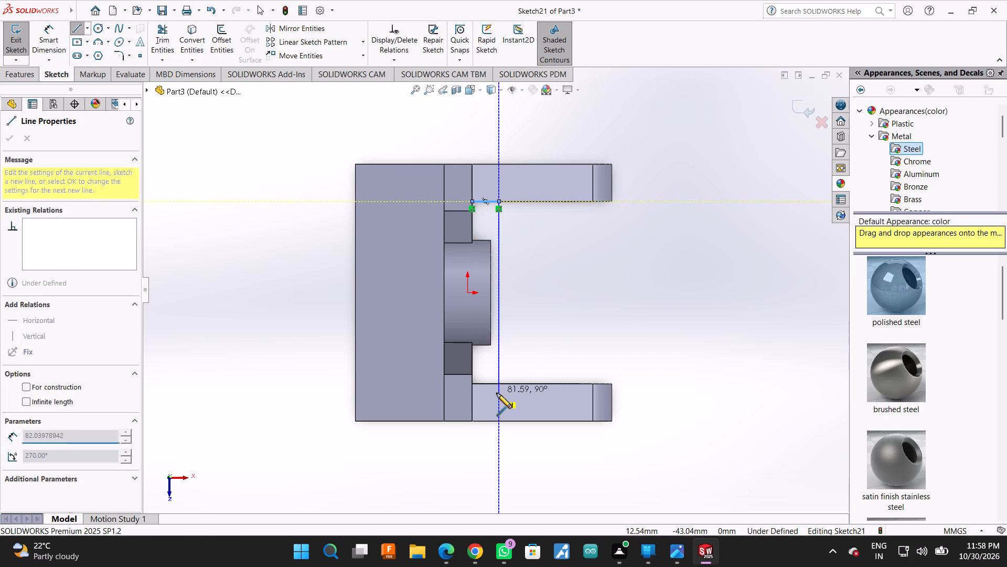
click(497, 386)
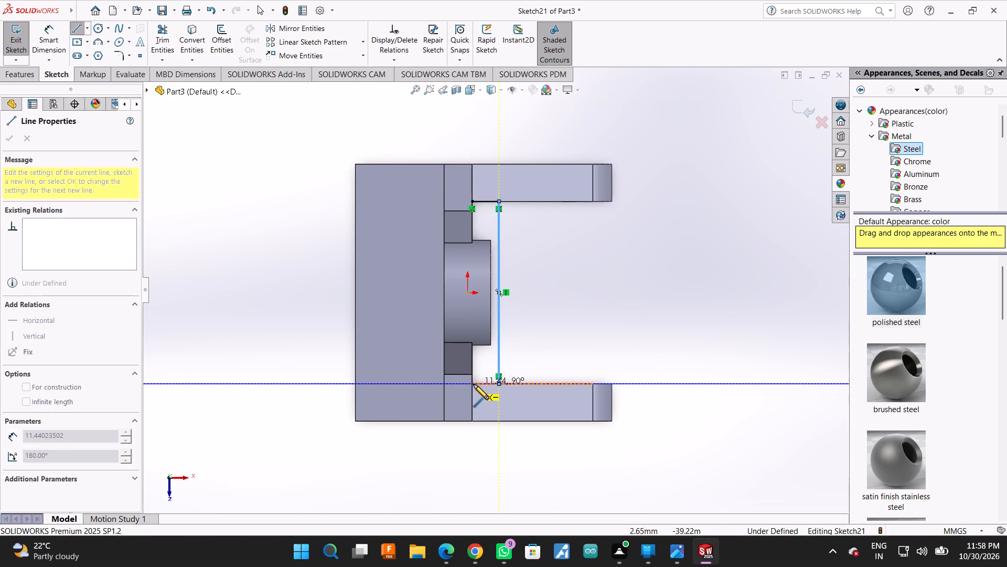
click(470, 384)
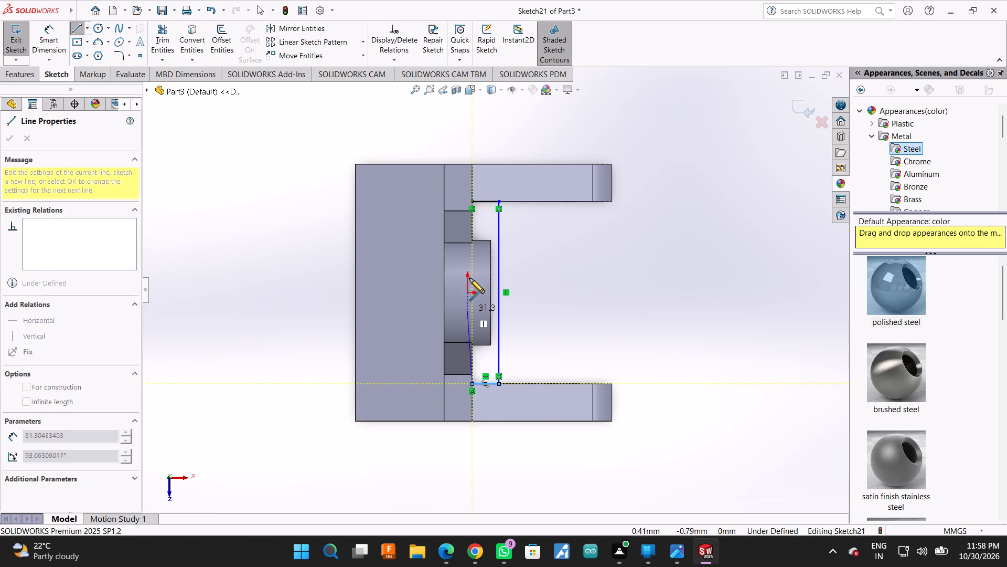
click(473, 203)
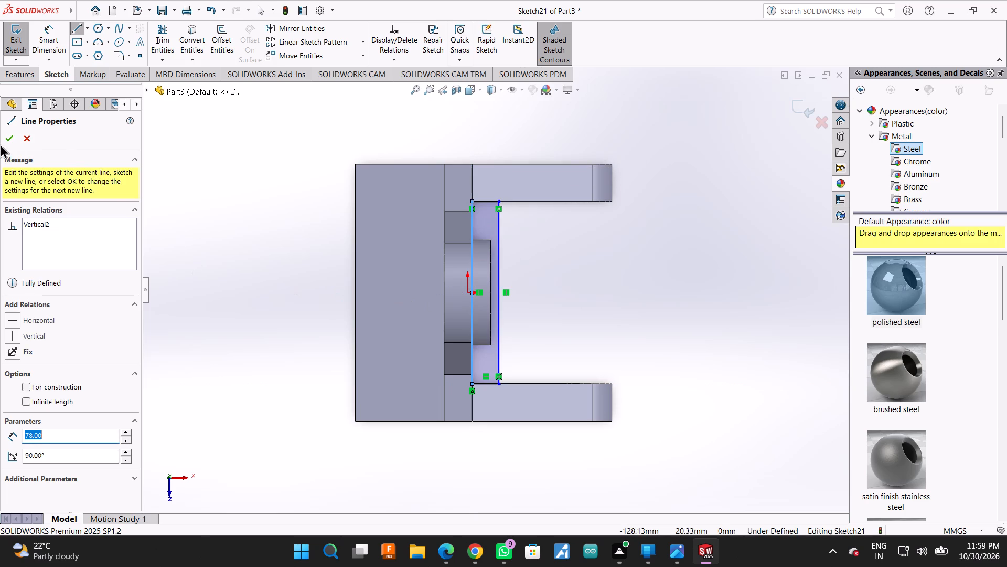
click(6, 142)
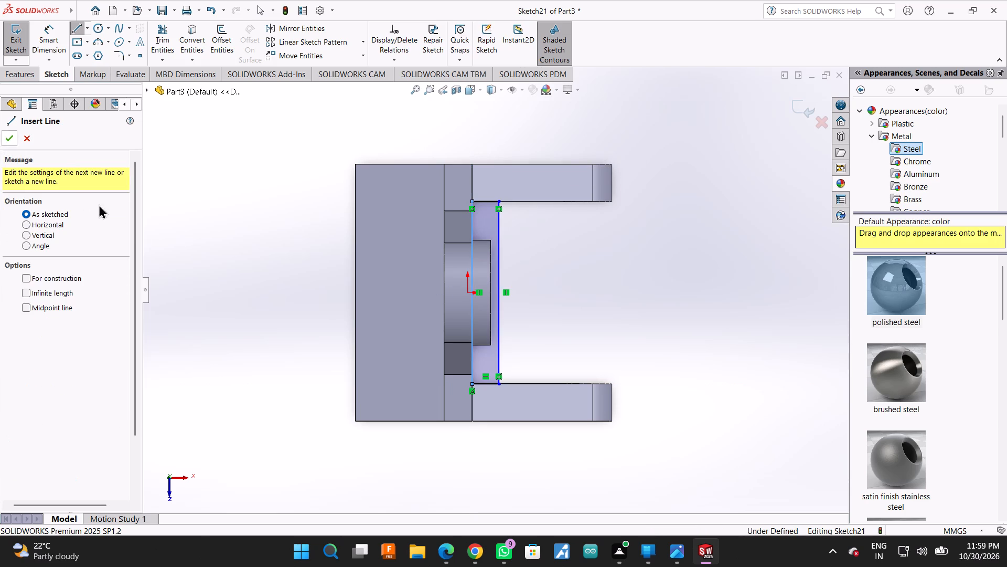
click(6, 144)
Dimension the rectangle's short side along the arm to 16 mm.
click(48, 26)
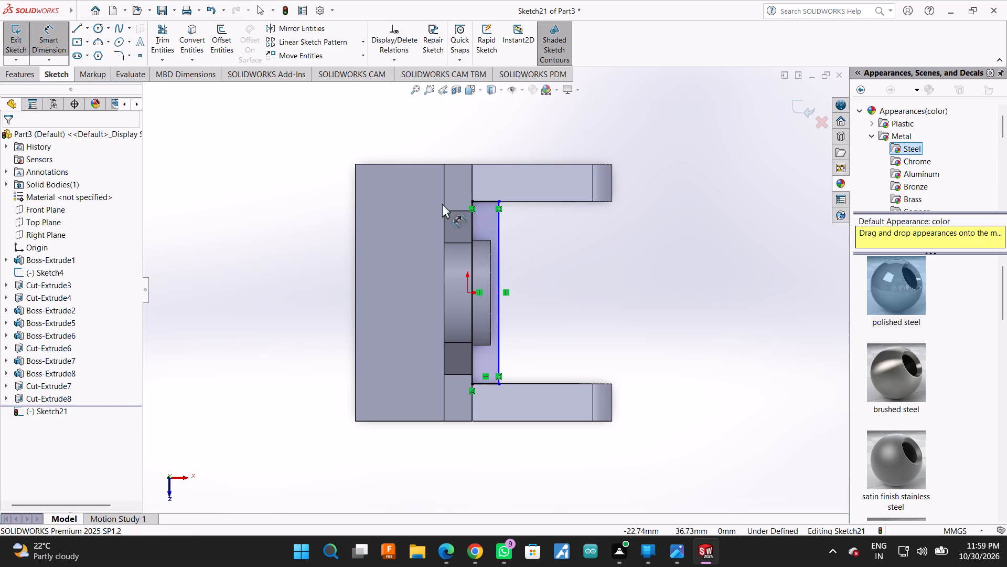
click(491, 202)
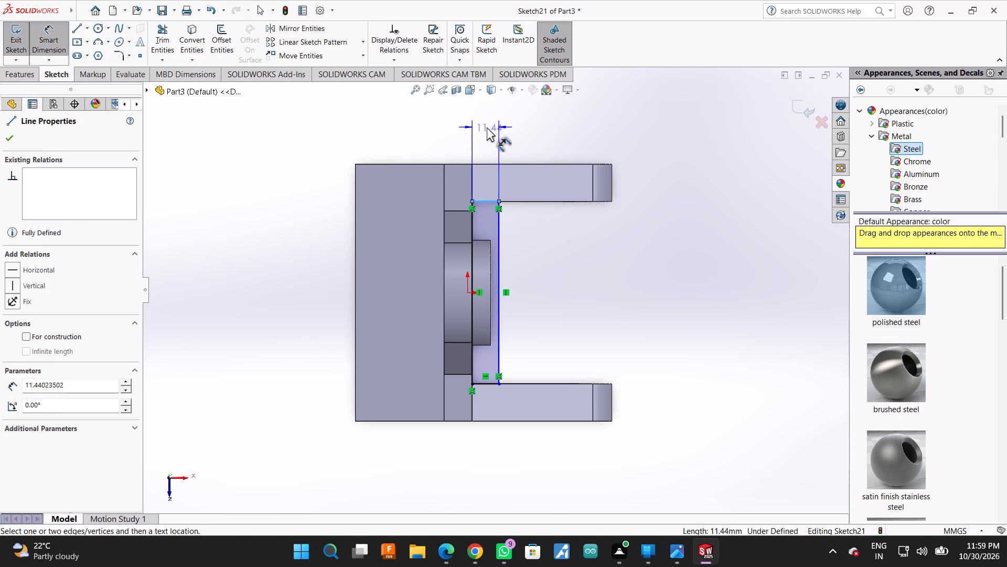
click(484, 128)
text(16)
key(Return)
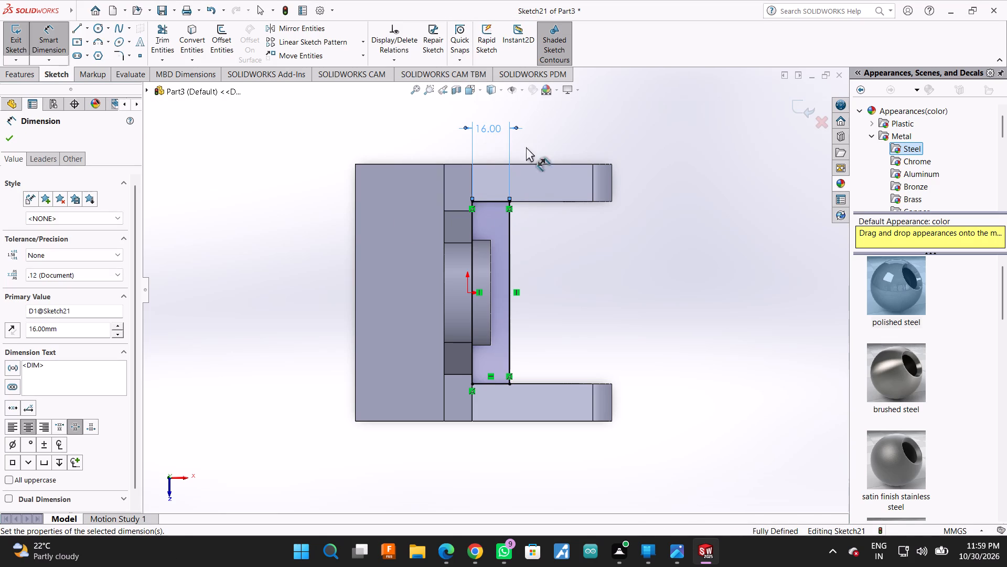
click(6, 130)
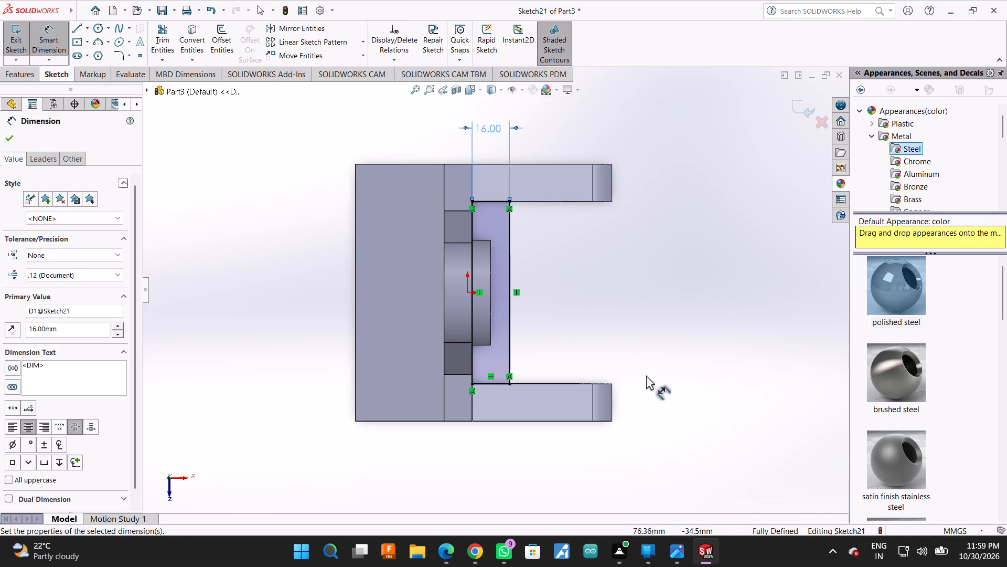
click(16, 142)
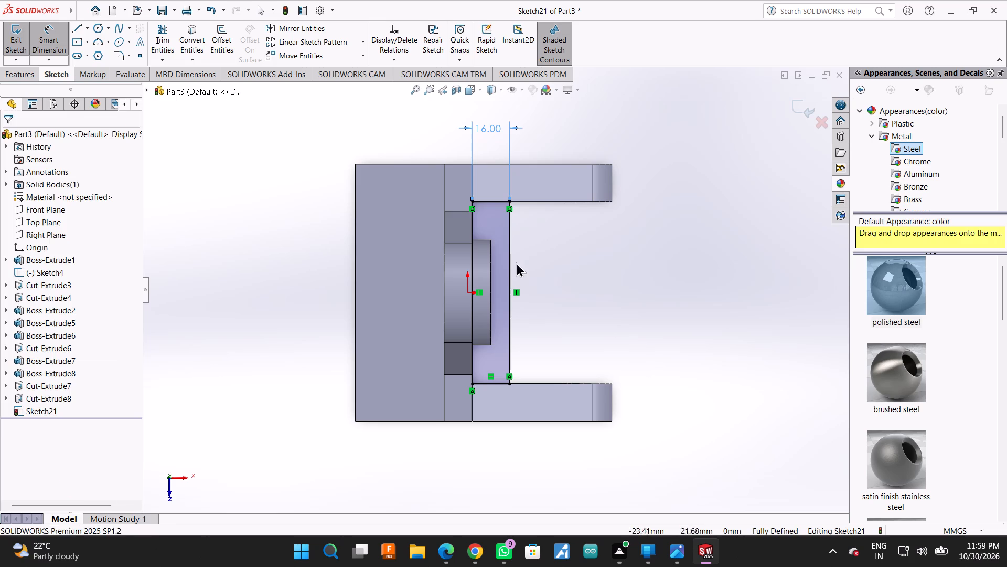
Extrude the rectangle between the arms as a blind 50 mm boss in the reversed direction, downward into the part, merged with the body.
right_click(646, 299)
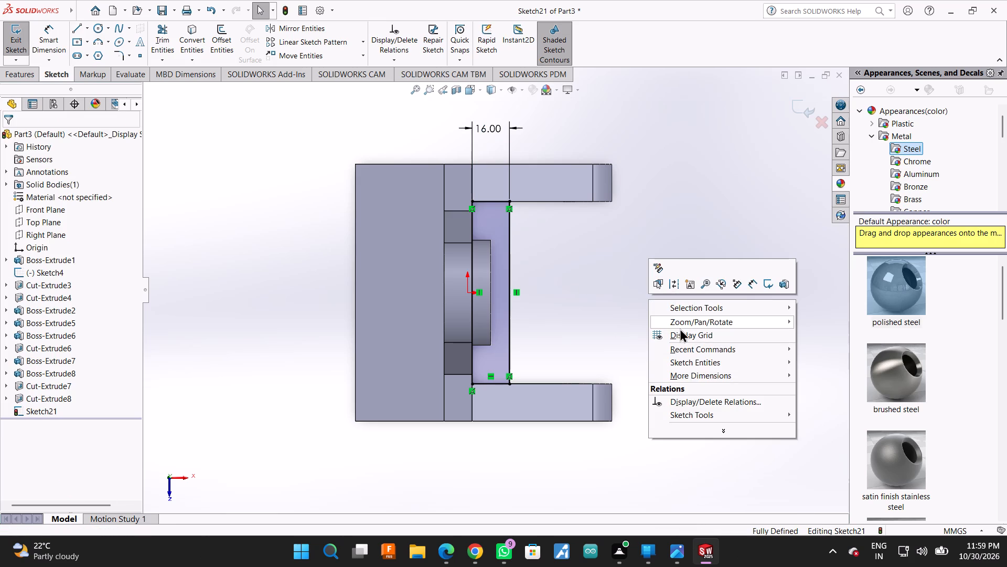
click(679, 328)
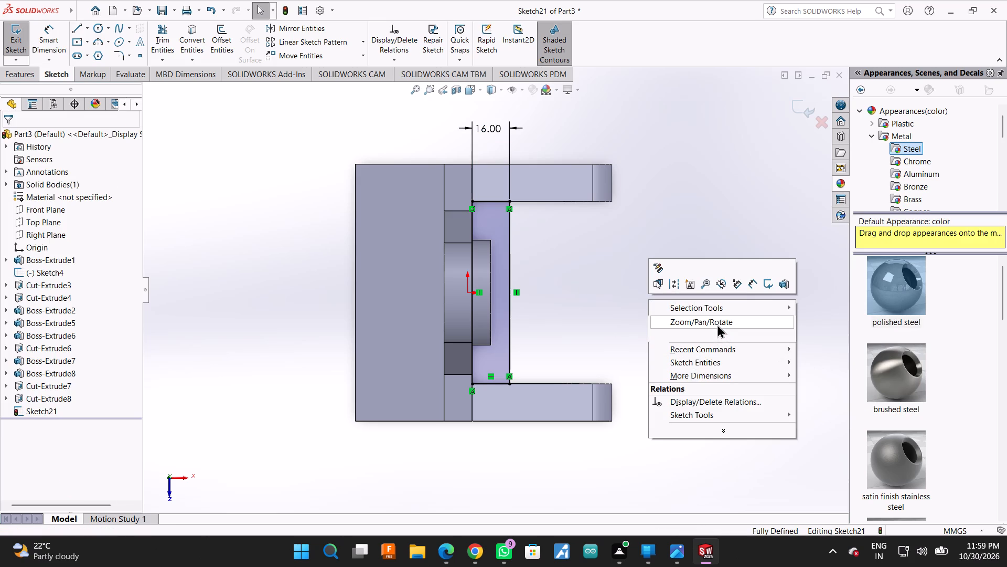
click(717, 323)
click(821, 360)
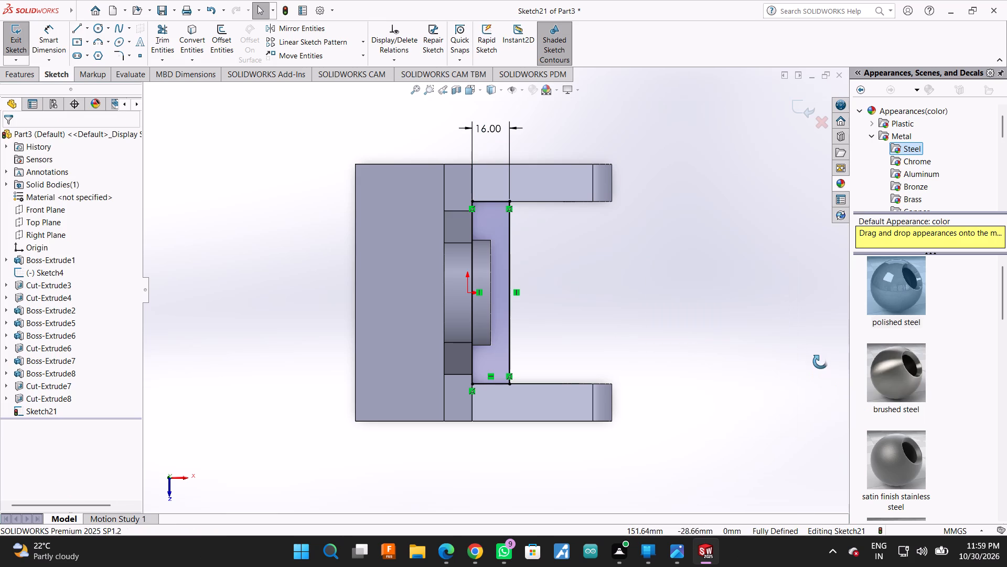
drag(733, 414, 697, 294)
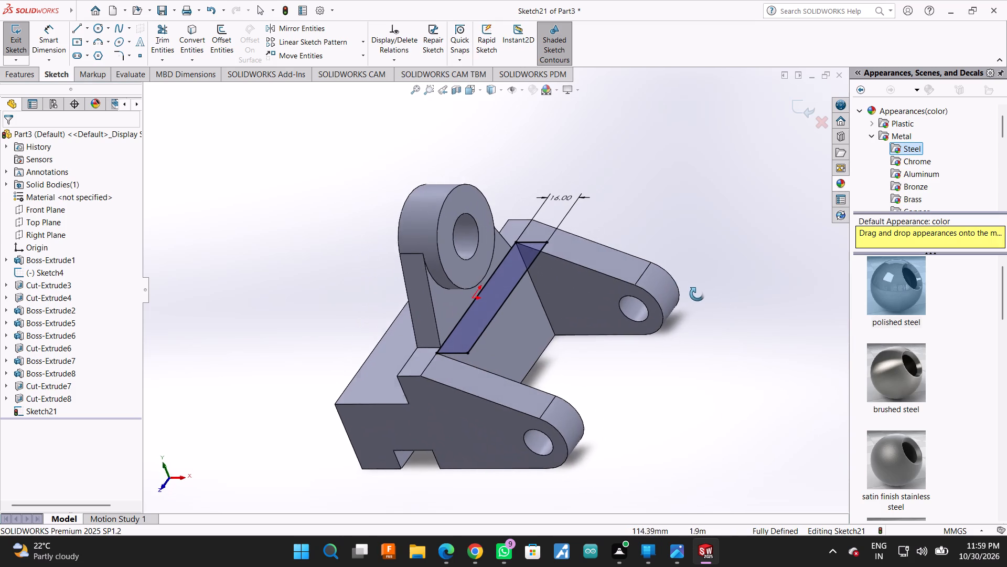
drag(697, 294, 699, 295)
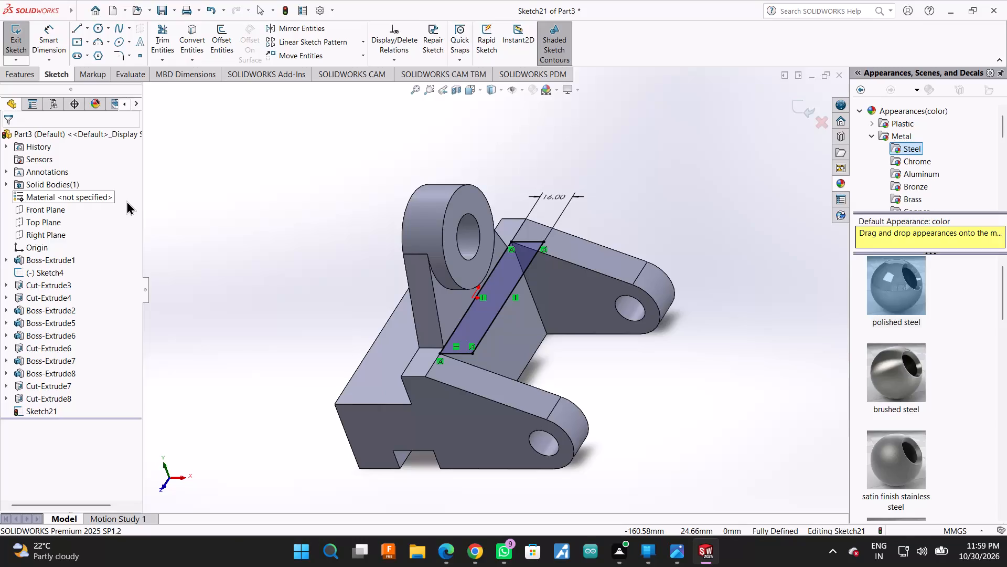
click(2, 73)
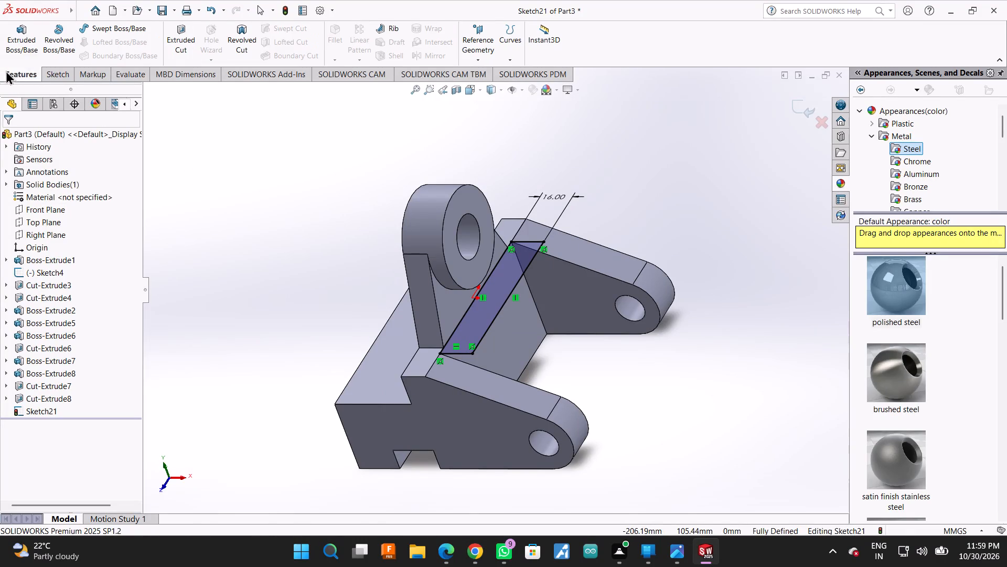
click(20, 35)
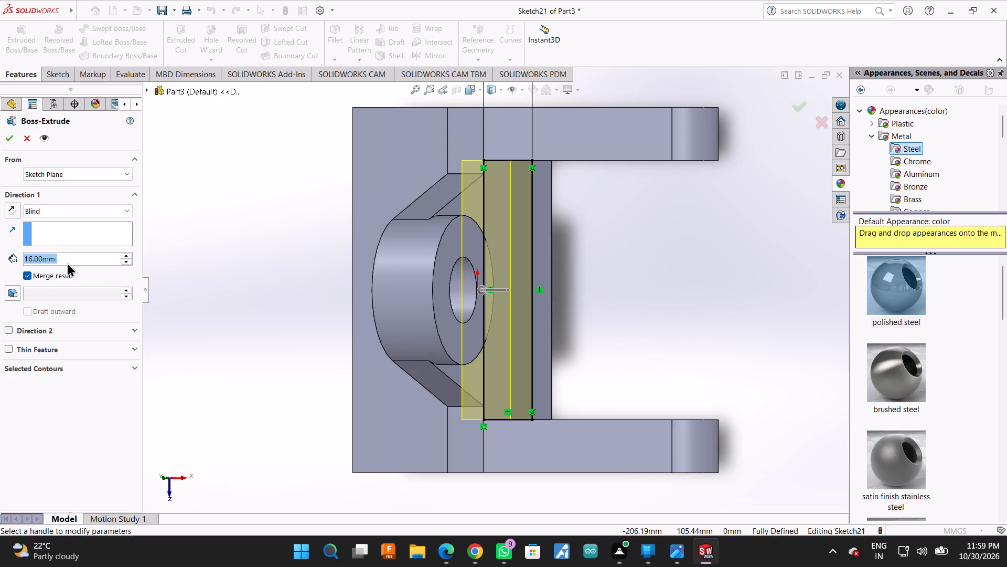
click(8, 205)
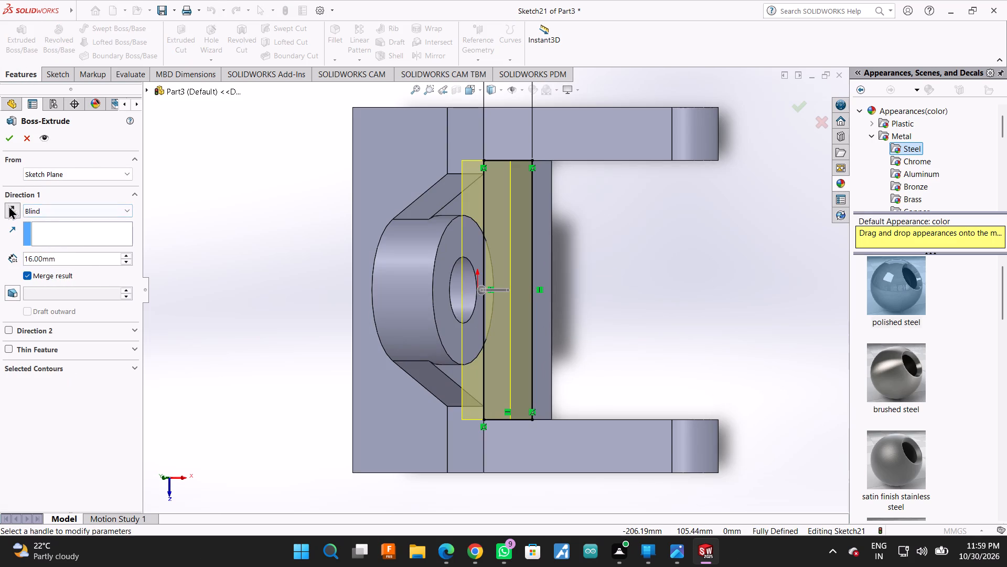
double_click(99, 262)
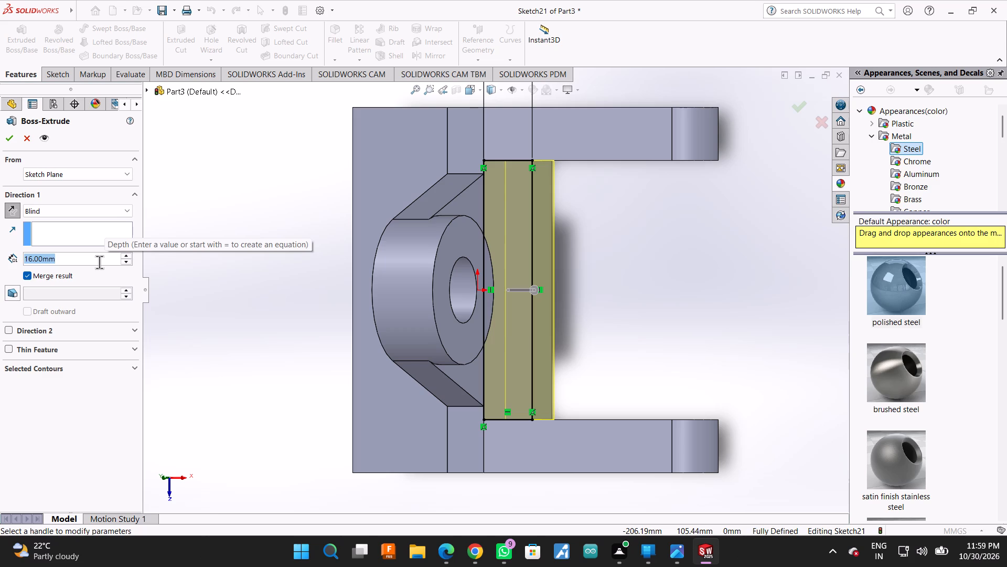
text(50)
key(Return)
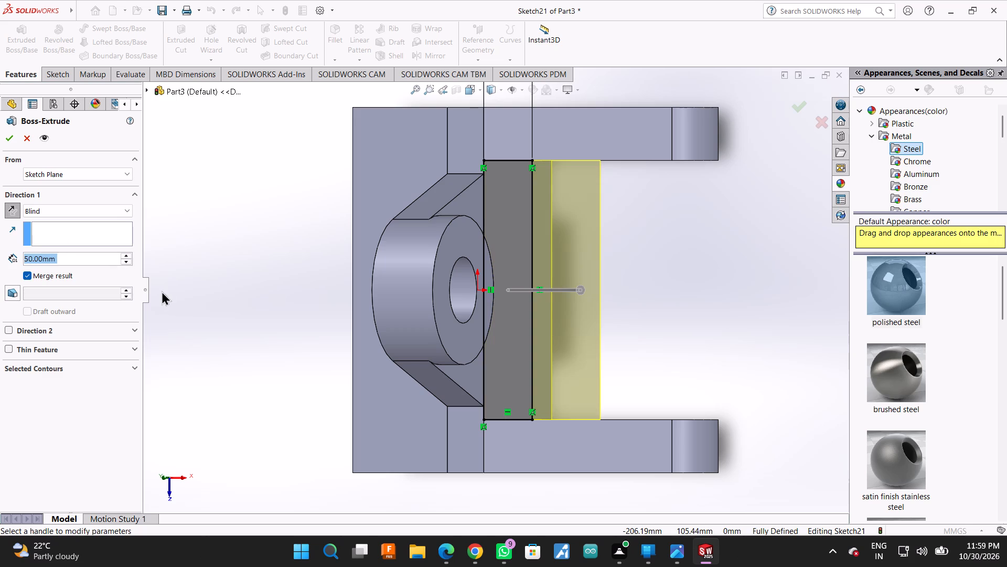
click(9, 135)
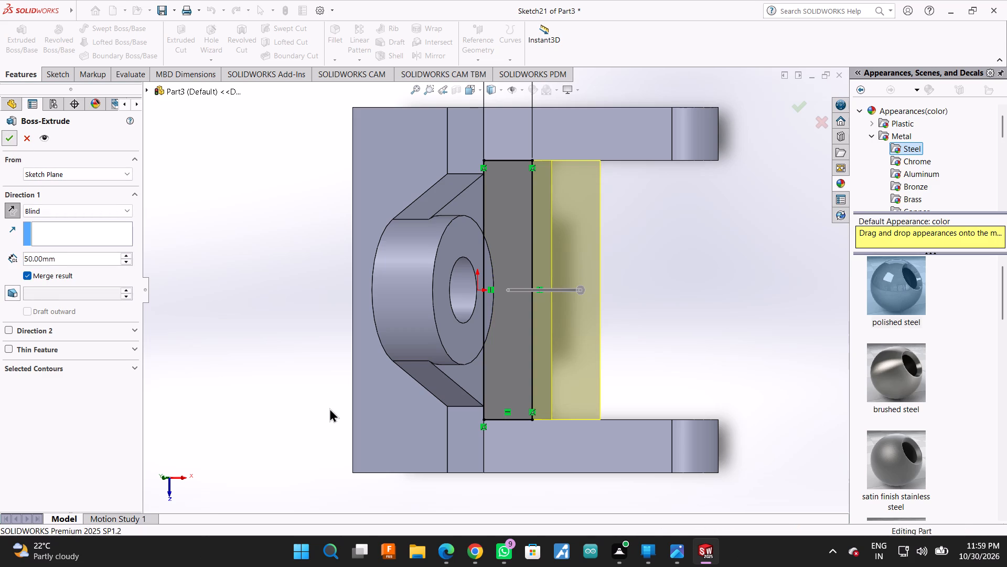
Start a sketch on the small triangular end face where the new crosswise block projects above the arm's sloped edge.
scroll(690, 323, down, 1)
scroll(609, 362, up, 2)
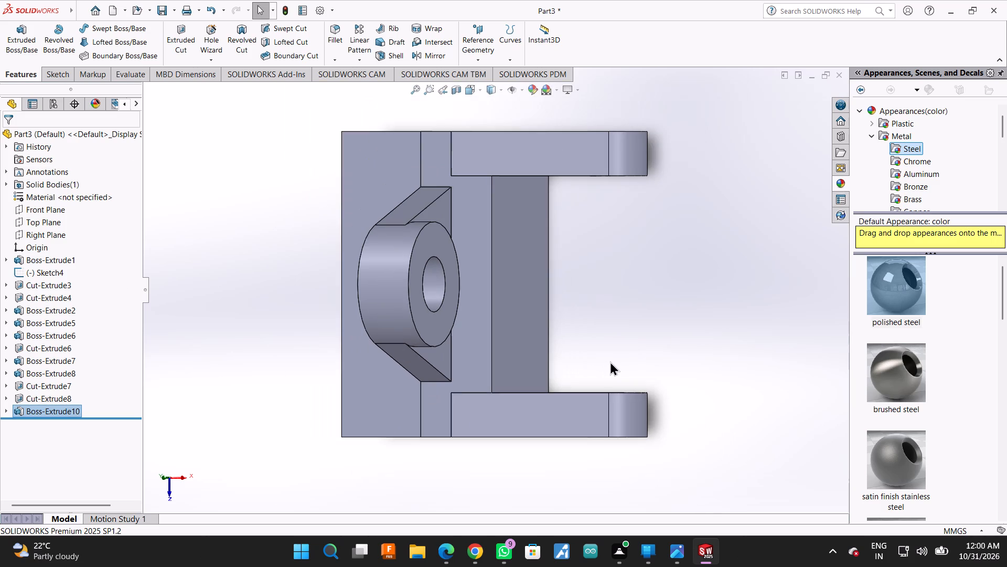
scroll(706, 328, up, 1)
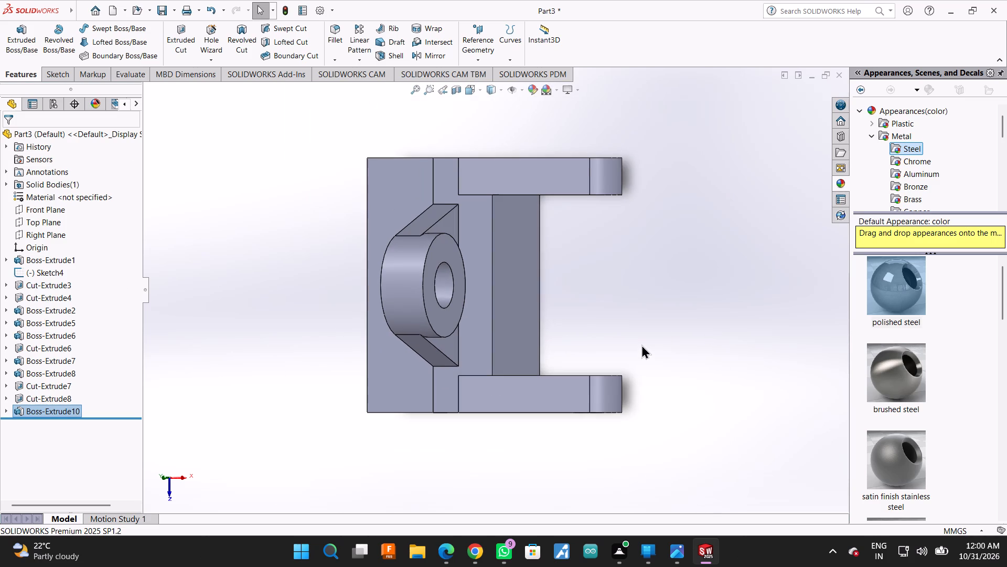
right_click(641, 344)
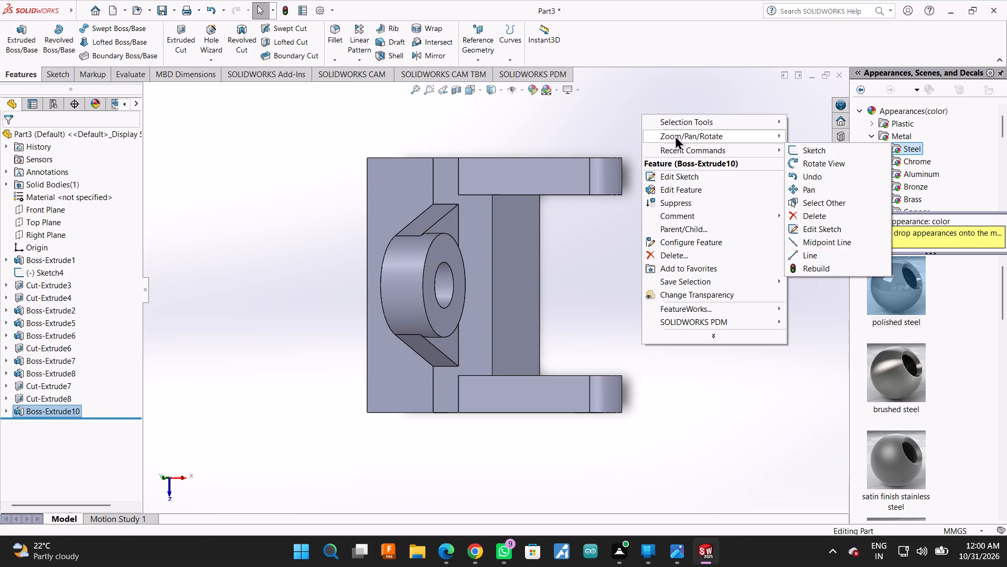
click(675, 135)
click(826, 190)
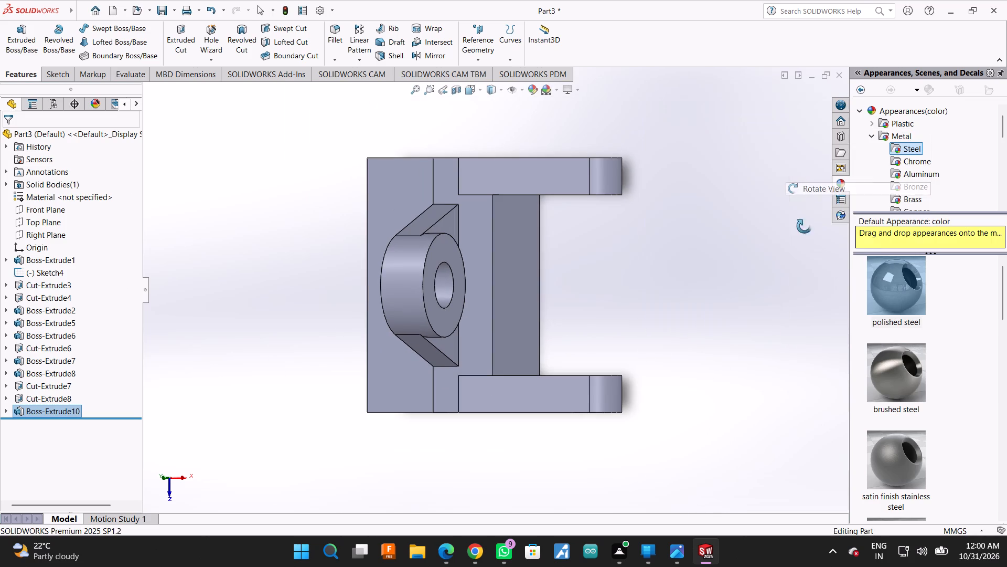
drag(641, 490, 634, 271)
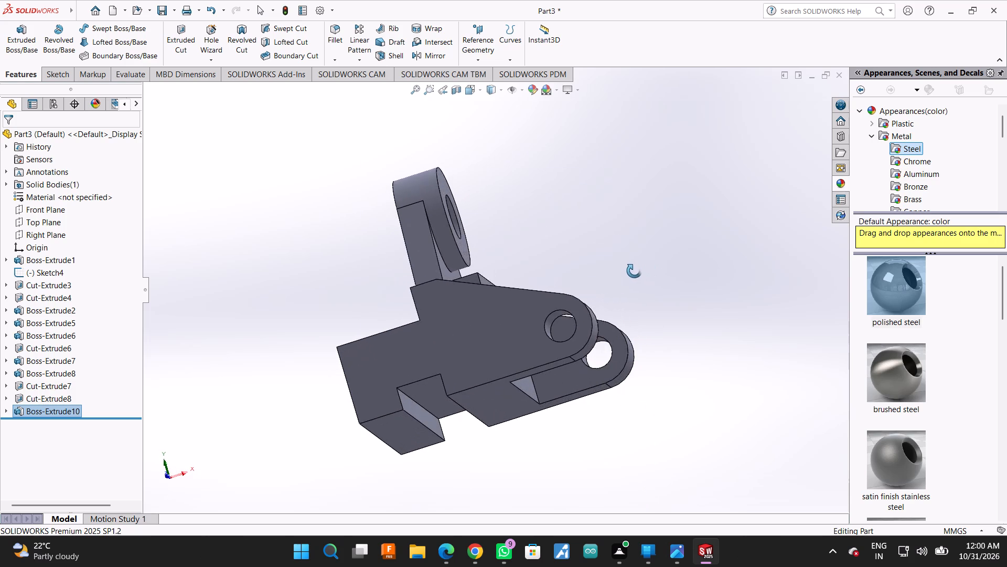
drag(634, 271, 660, 325)
scroll(609, 355, down, 1)
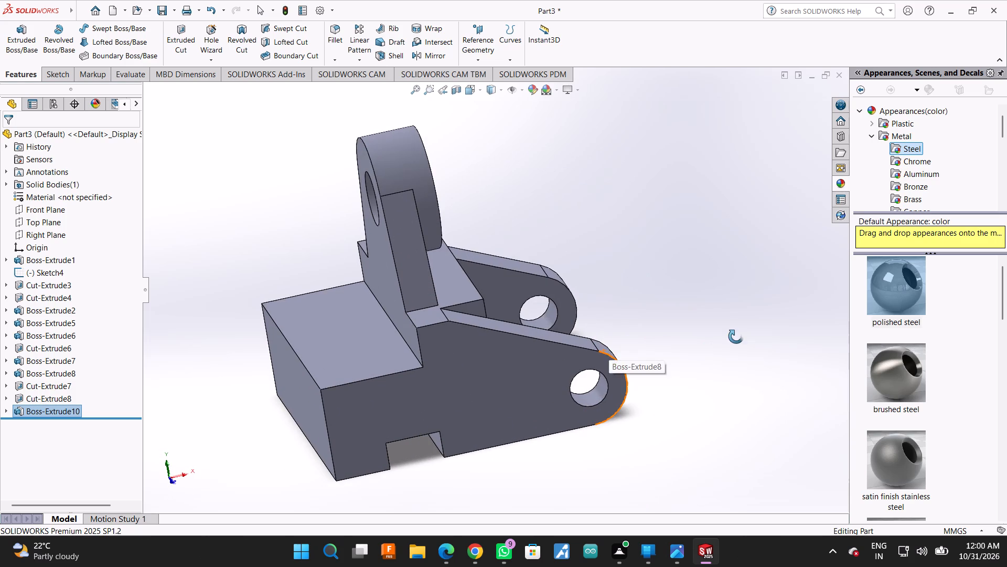
drag(740, 333, 720, 340)
key(Escape)
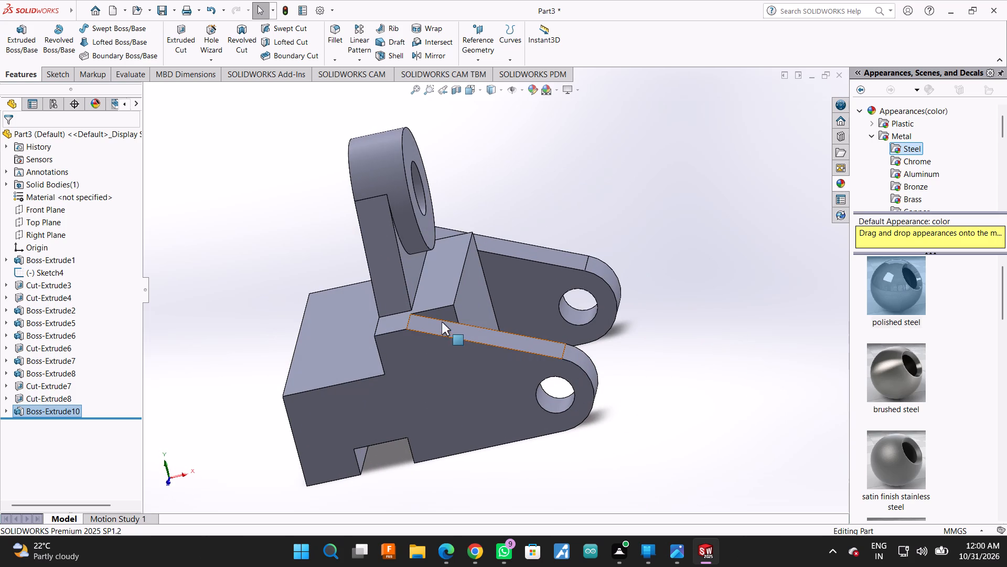
click(444, 316)
click(496, 285)
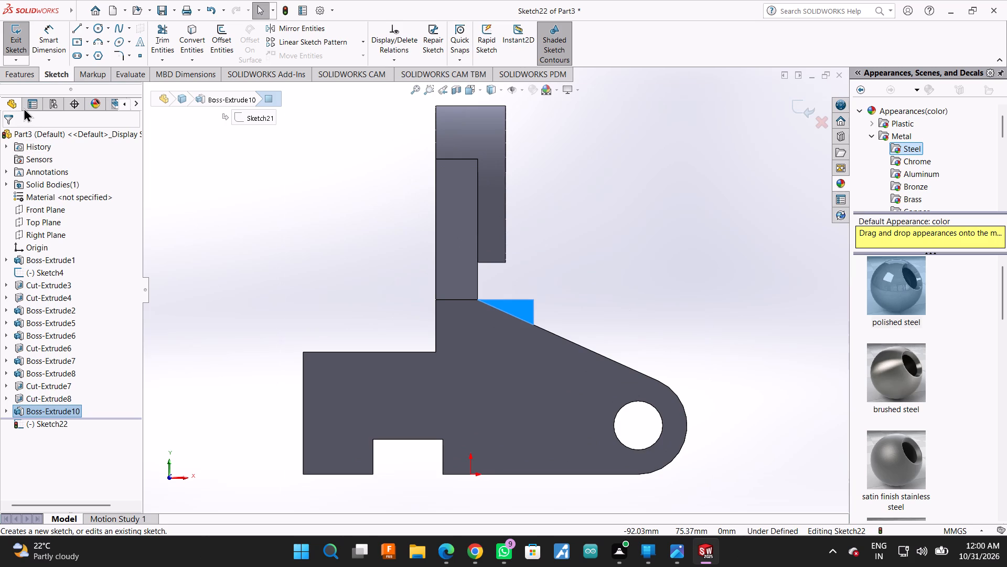
Draw a line about 17.5 mm along the arm's slope from the upright's corner, plus a vertical line about 7.2 mm up to the block's upper corner.
click(75, 22)
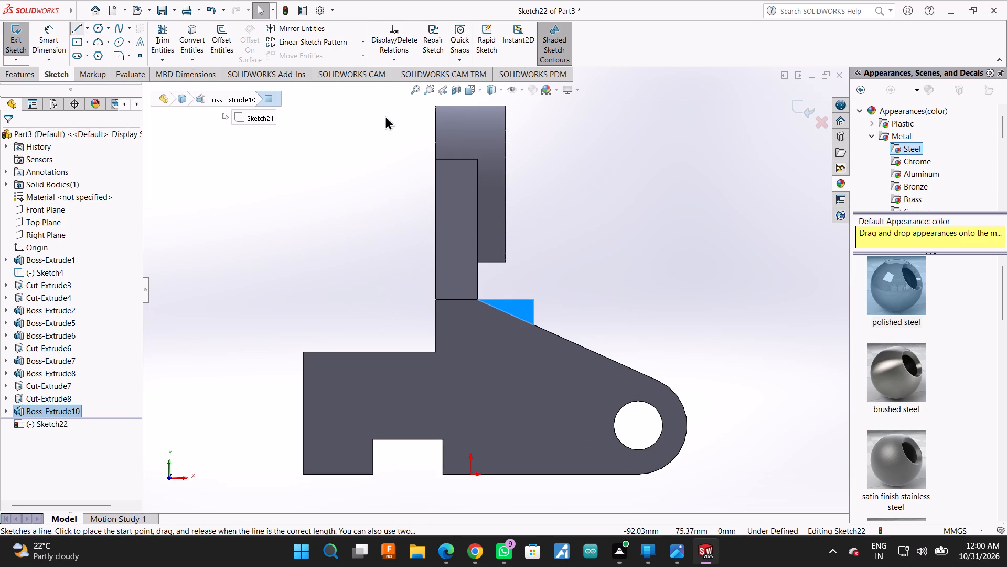
click(476, 300)
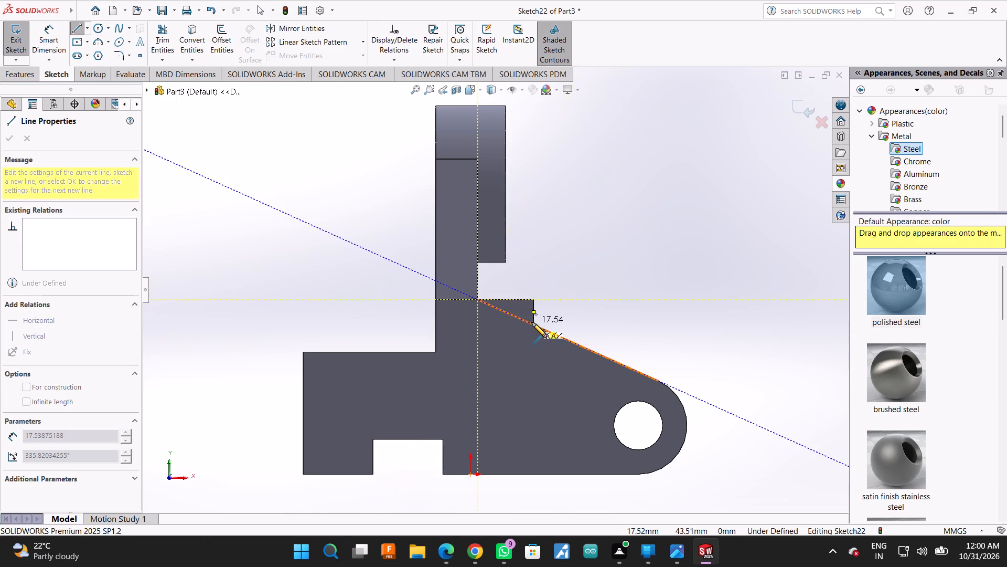
click(532, 324)
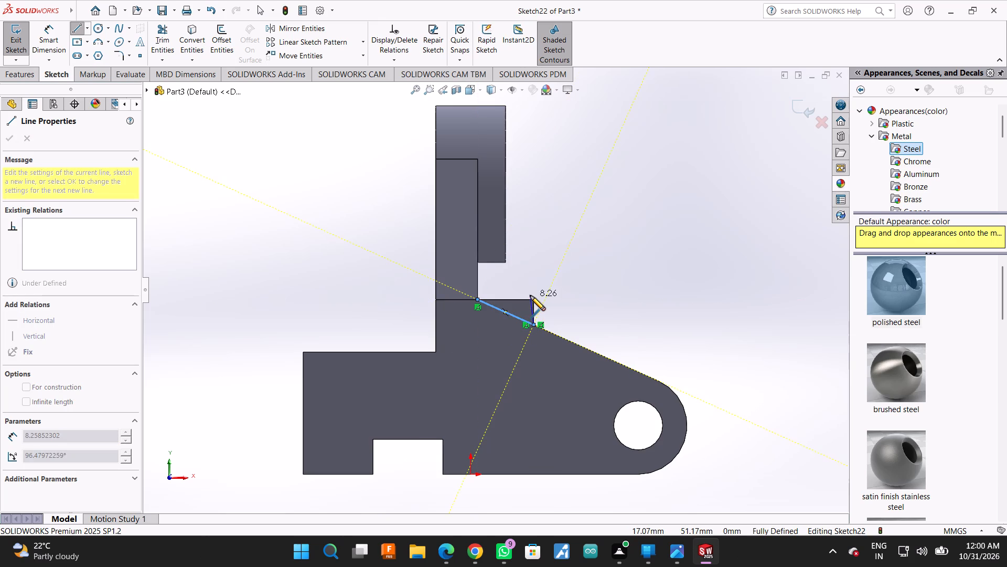
click(531, 299)
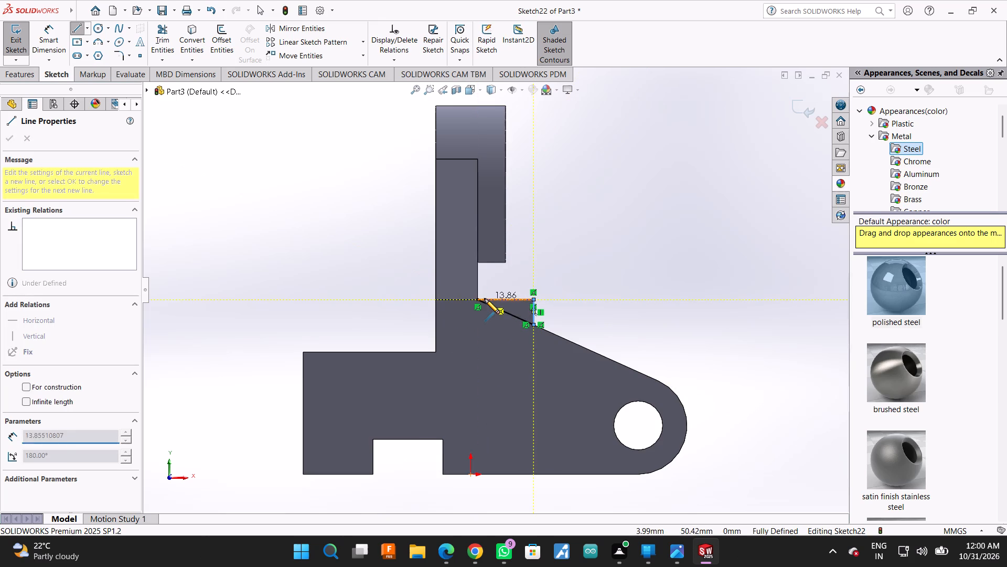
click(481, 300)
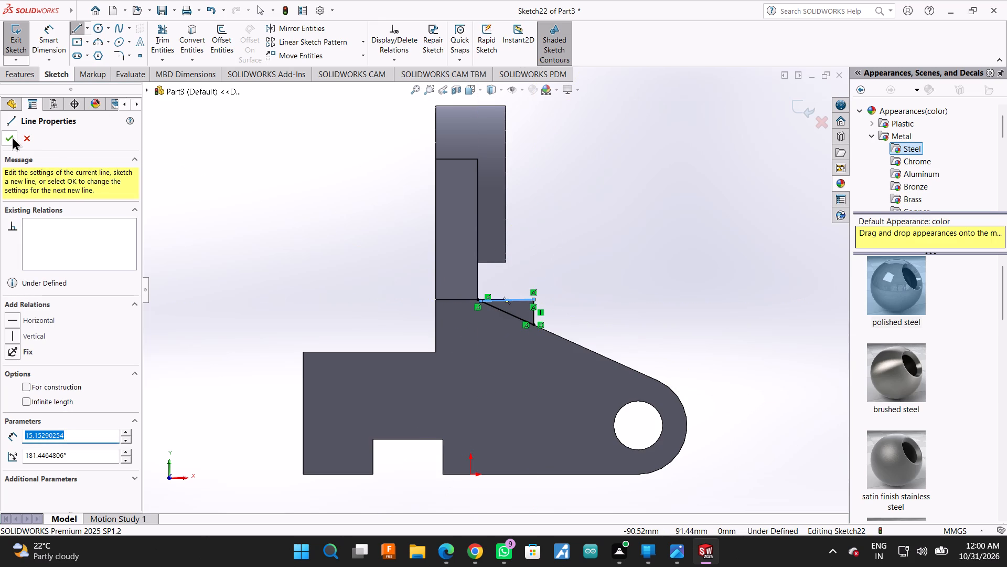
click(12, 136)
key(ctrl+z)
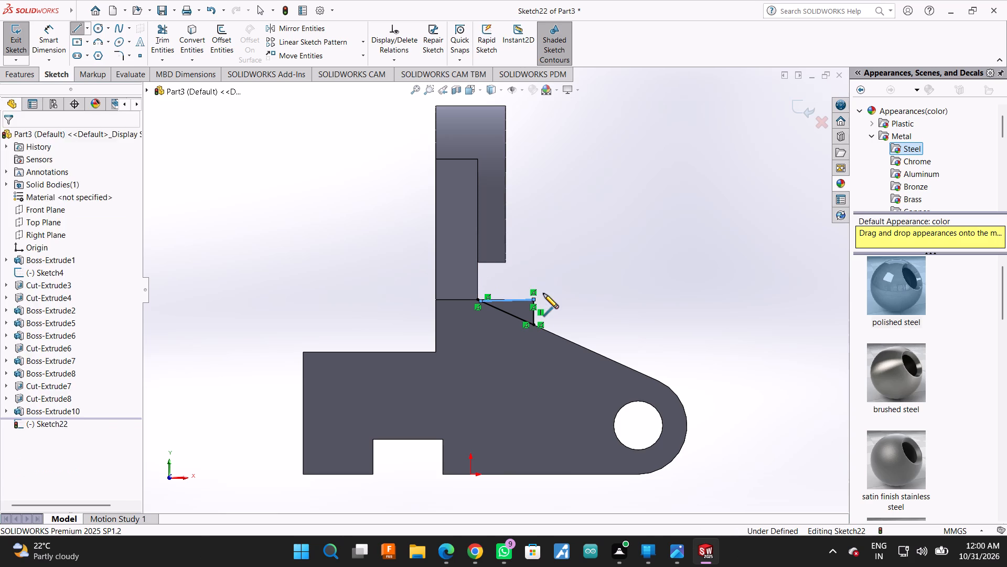
Close the triangle with a 16 mm horizontal line from the block's upper corner back to the upright's corner.
click(77, 30)
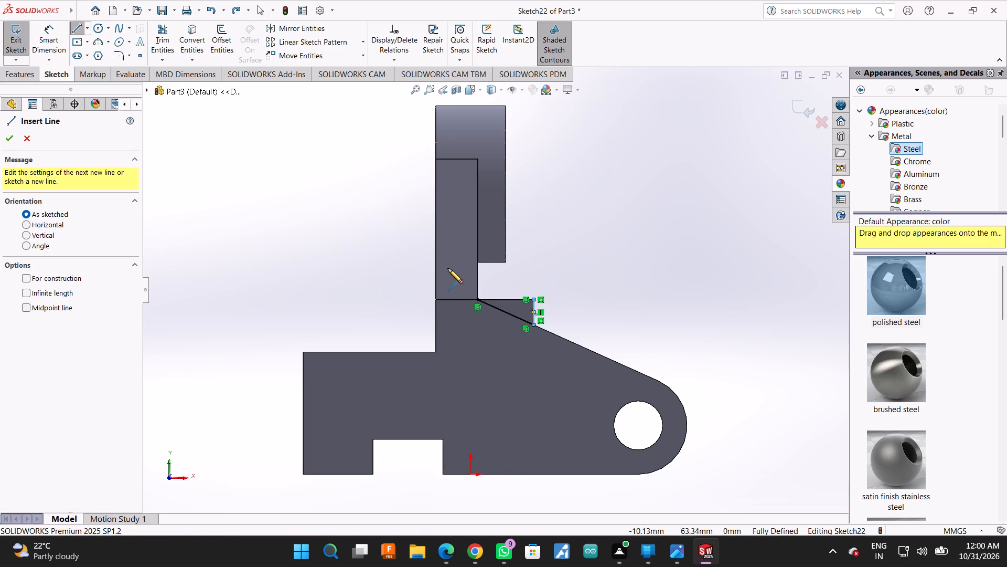
click(533, 300)
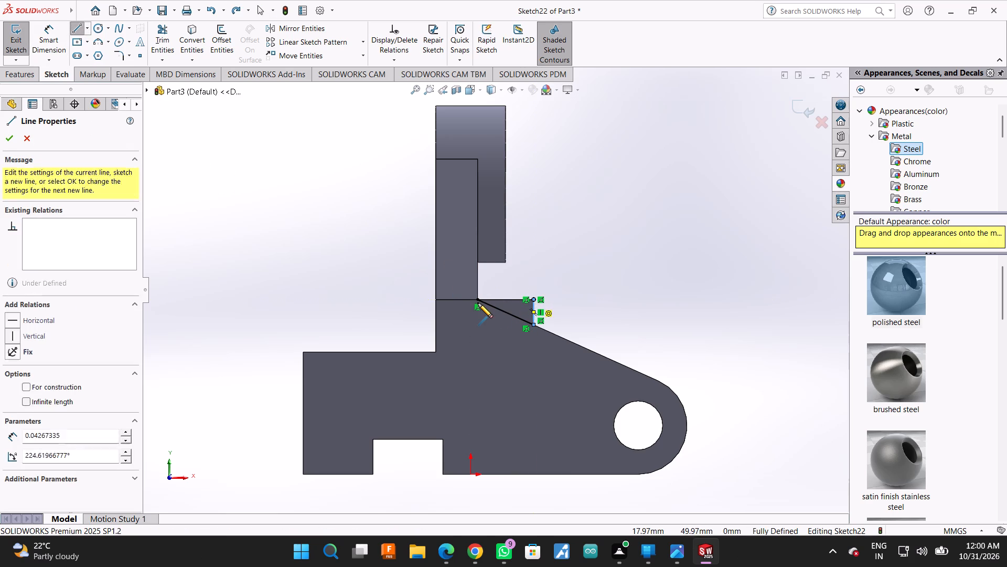
click(477, 300)
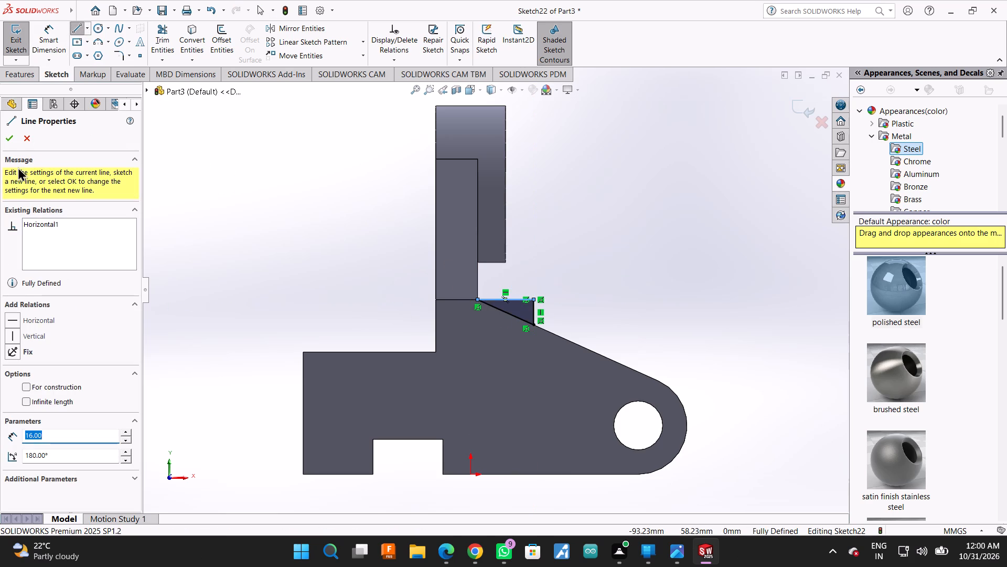
click(13, 145)
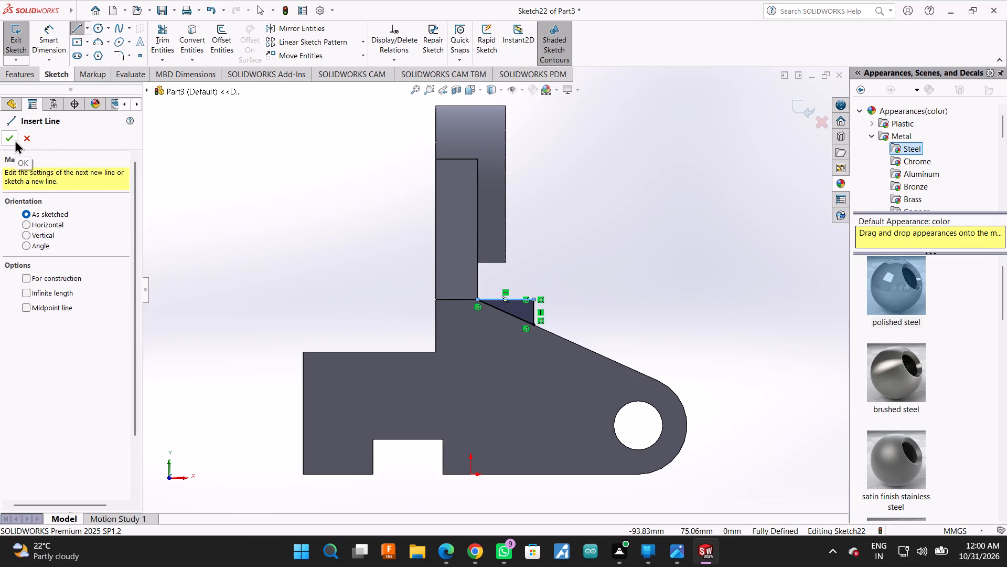
Cut the triangle across the block between the arms with an Extruded Cut set to Up To Next.
click(15, 74)
click(175, 32)
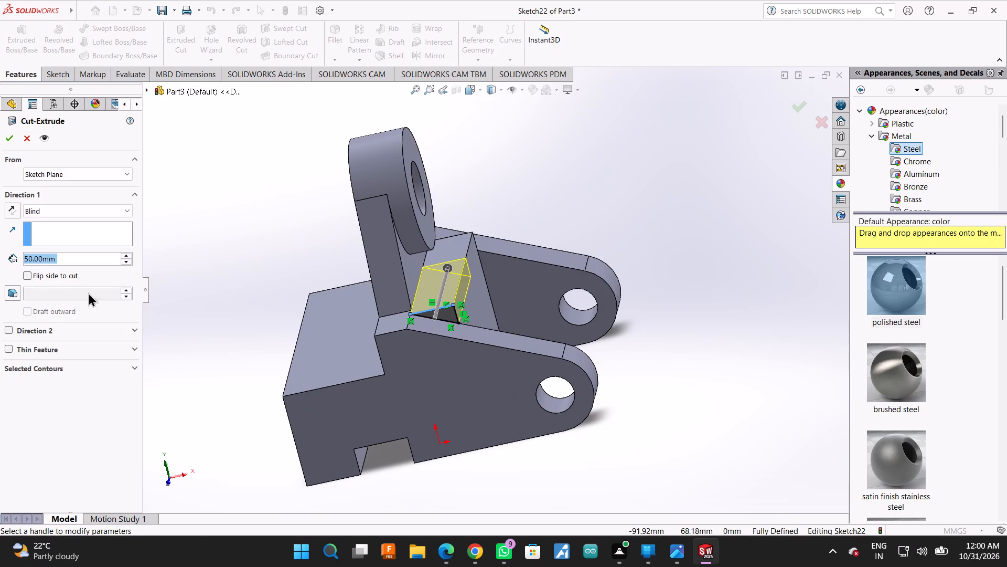
click(109, 206)
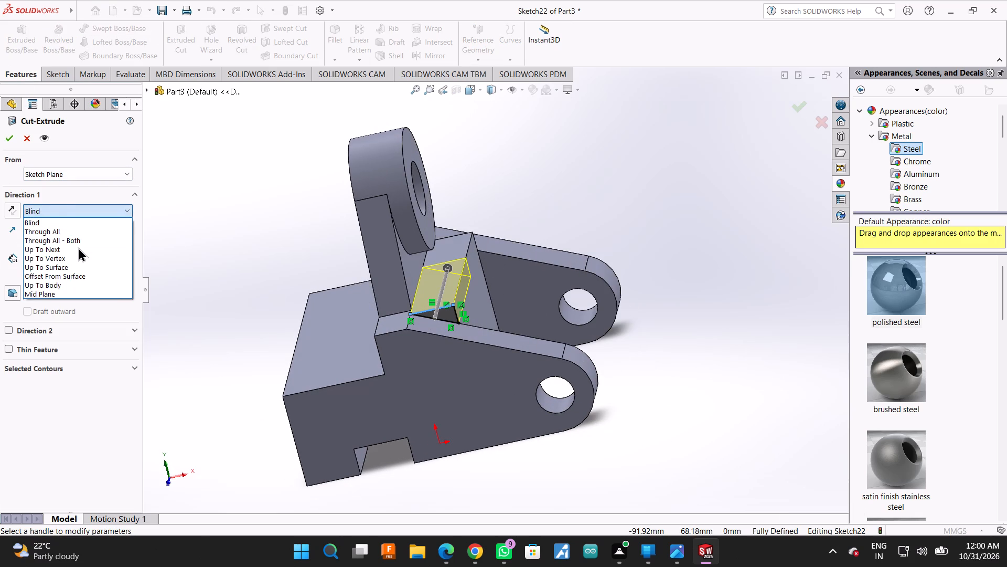
click(78, 247)
click(4, 135)
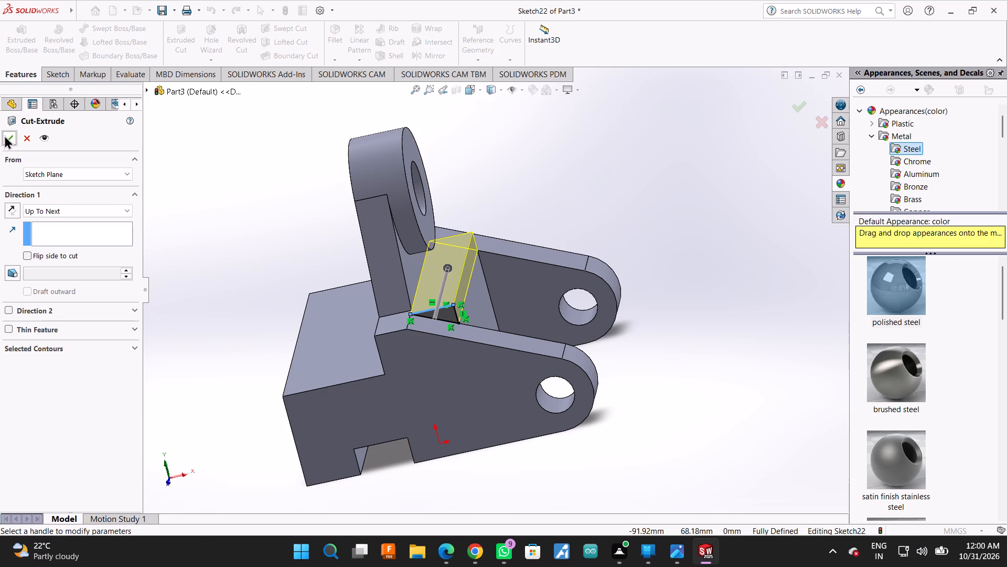
Inspect the whole part from the front, sides and above, checking the trimmed connecting block between the arms and the upright.
scroll(708, 417, up, 2)
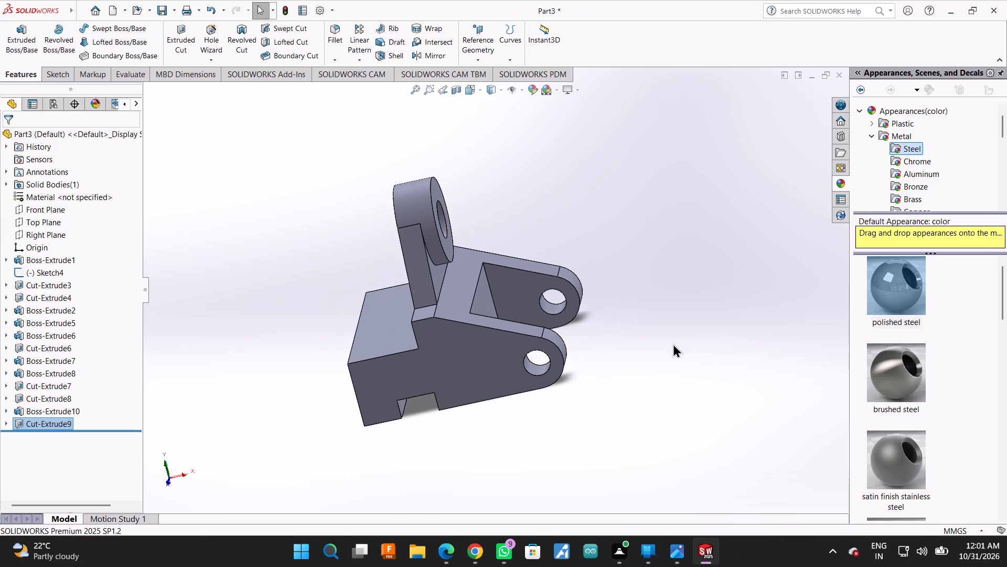
right_click(610, 333)
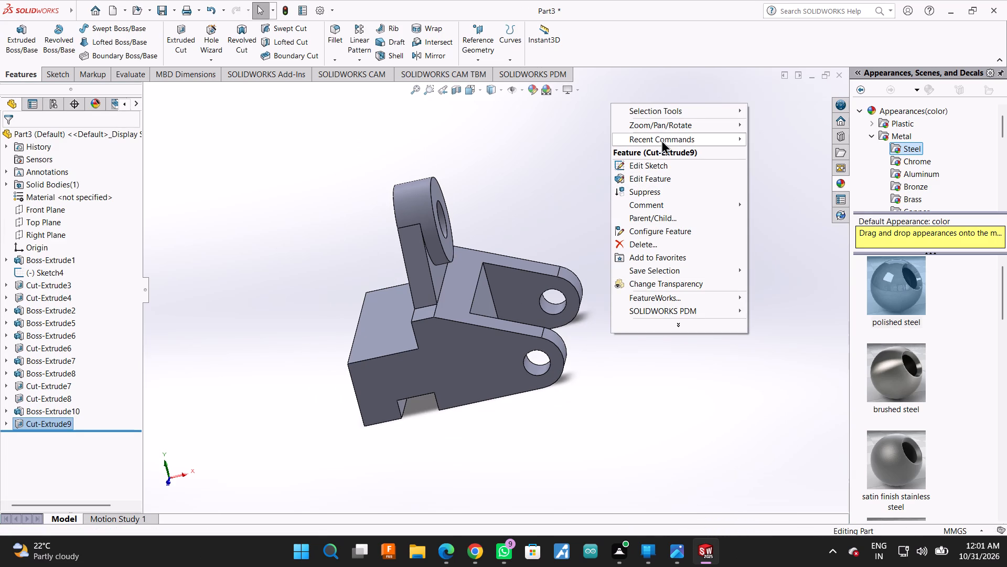
click(672, 126)
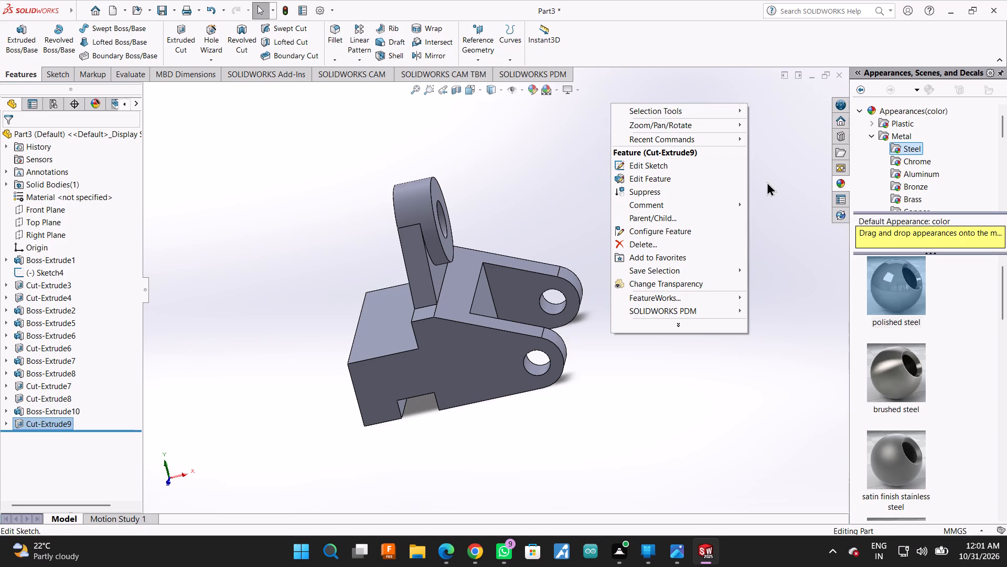
click(674, 125)
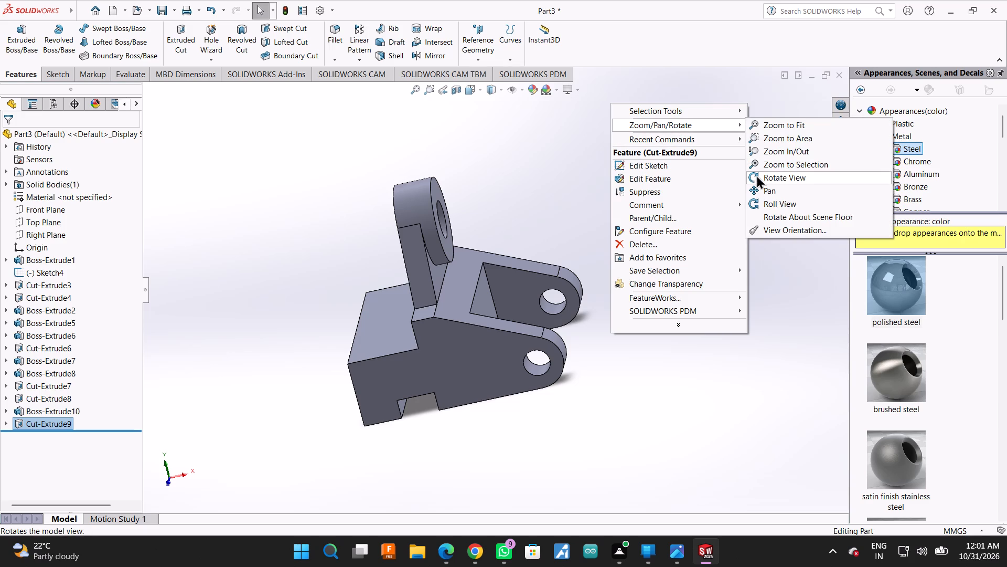
click(758, 177)
drag(722, 203, 691, 250)
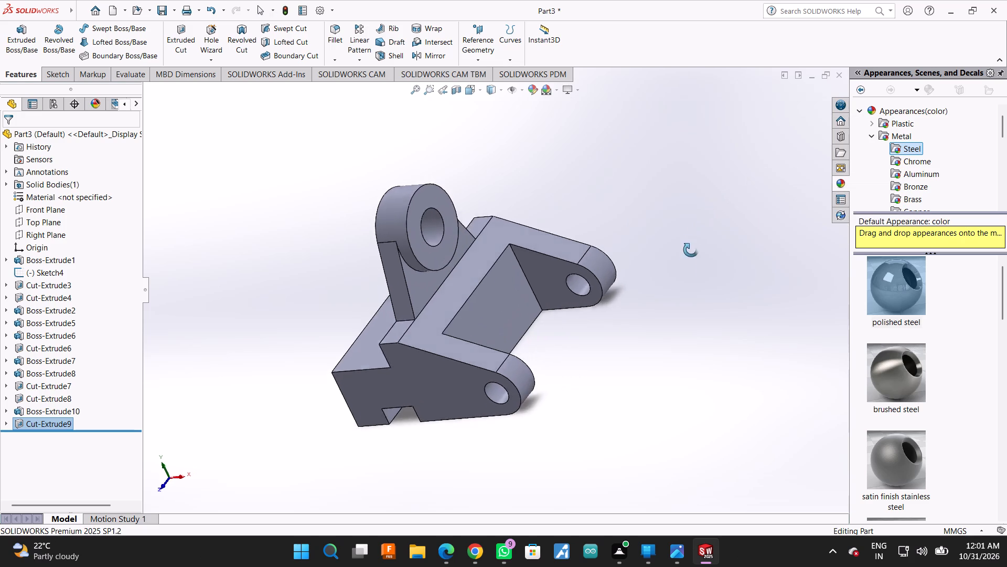
drag(691, 250, 685, 157)
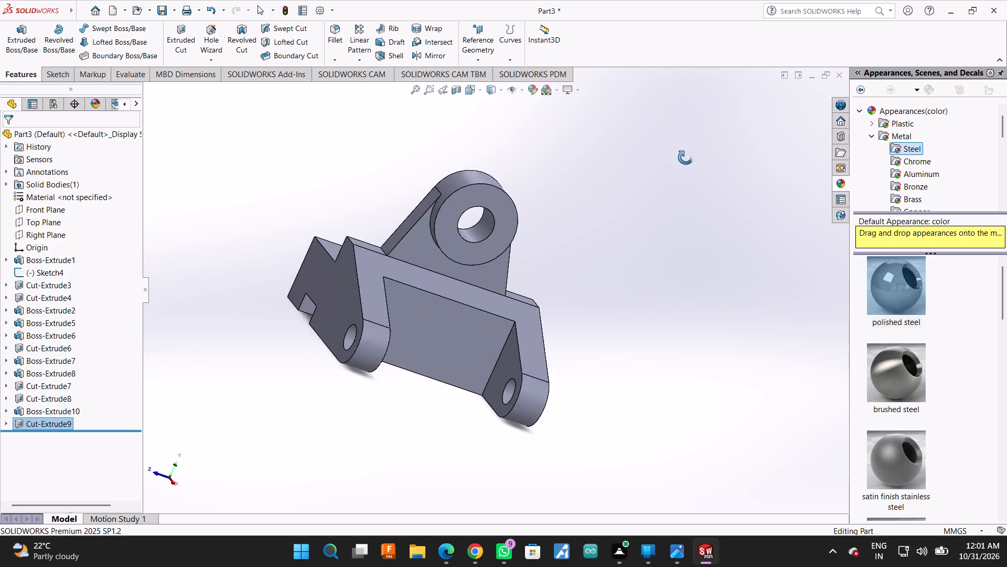
drag(685, 157, 740, 171)
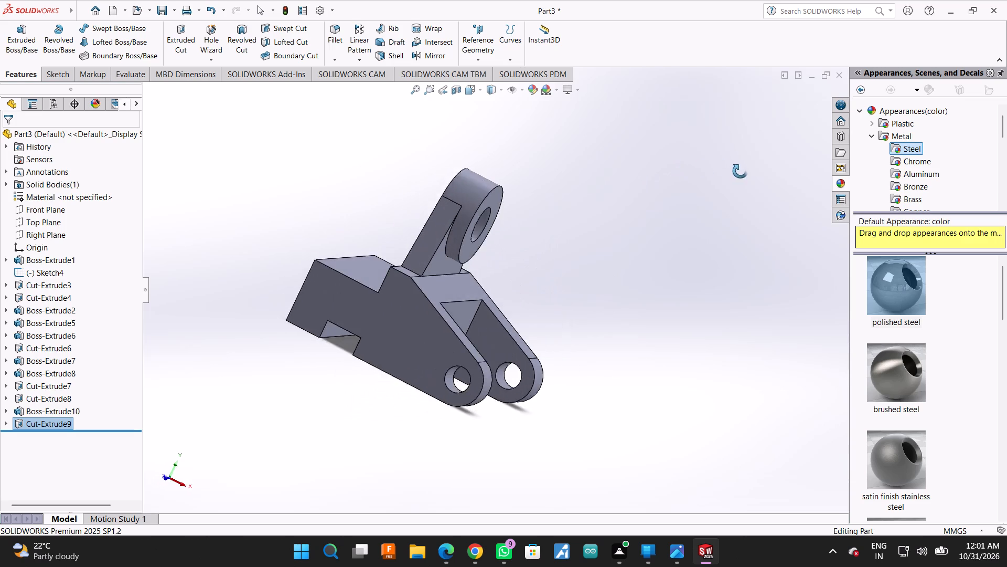
drag(740, 171, 683, 159)
scroll(606, 268, up, 2)
click(606, 268)
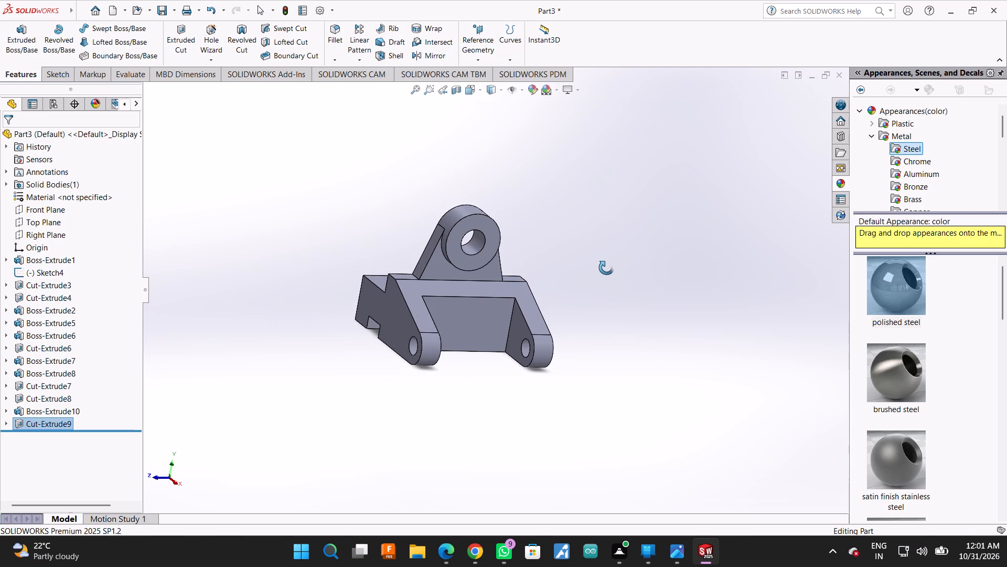
drag(606, 268, 538, 240)
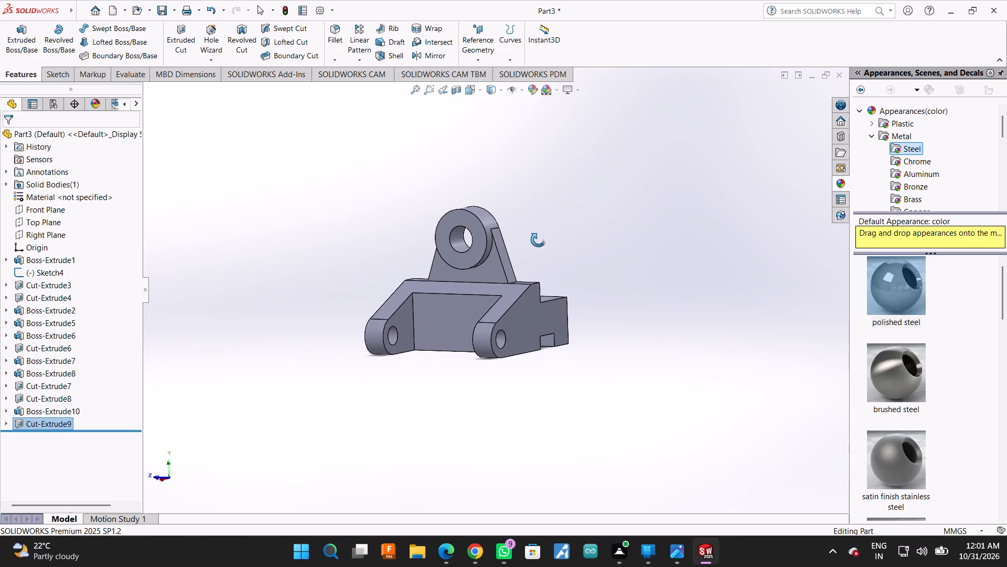
drag(538, 240, 651, 303)
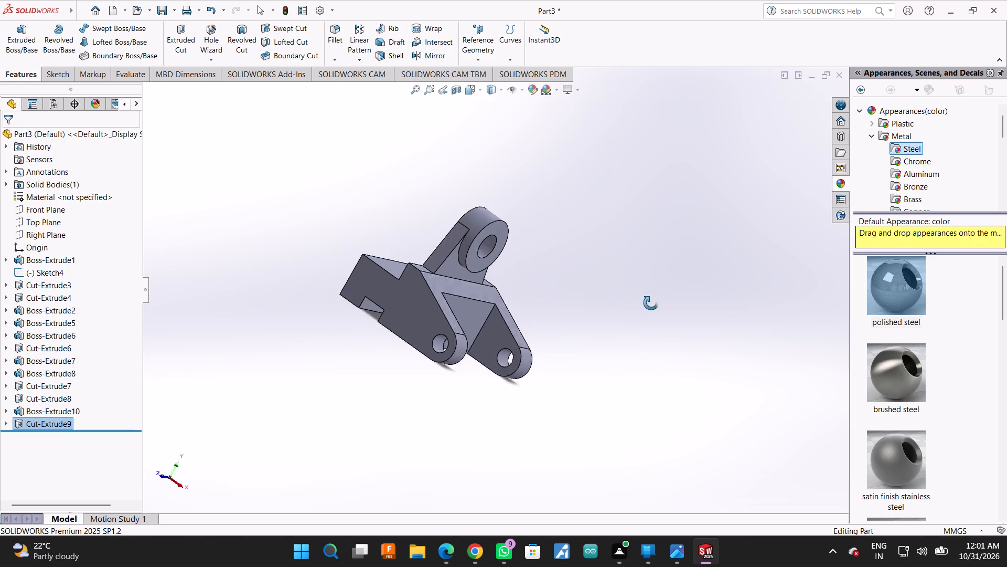
drag(651, 303, 636, 378)
scroll(421, 327, down, 1)
scroll(650, 323, down, 1)
drag(634, 271, 558, 320)
drag(633, 322, 637, 425)
key(Escape)
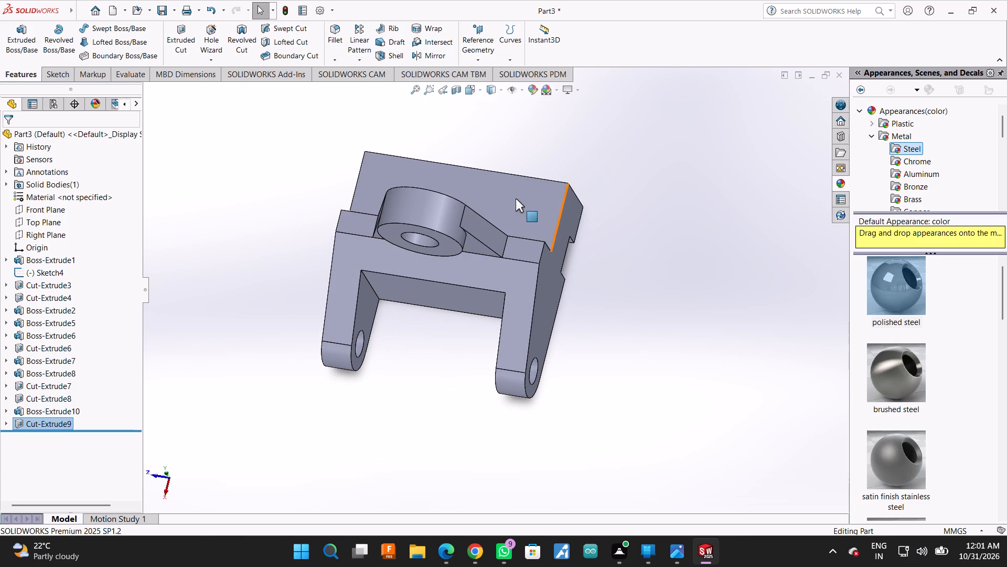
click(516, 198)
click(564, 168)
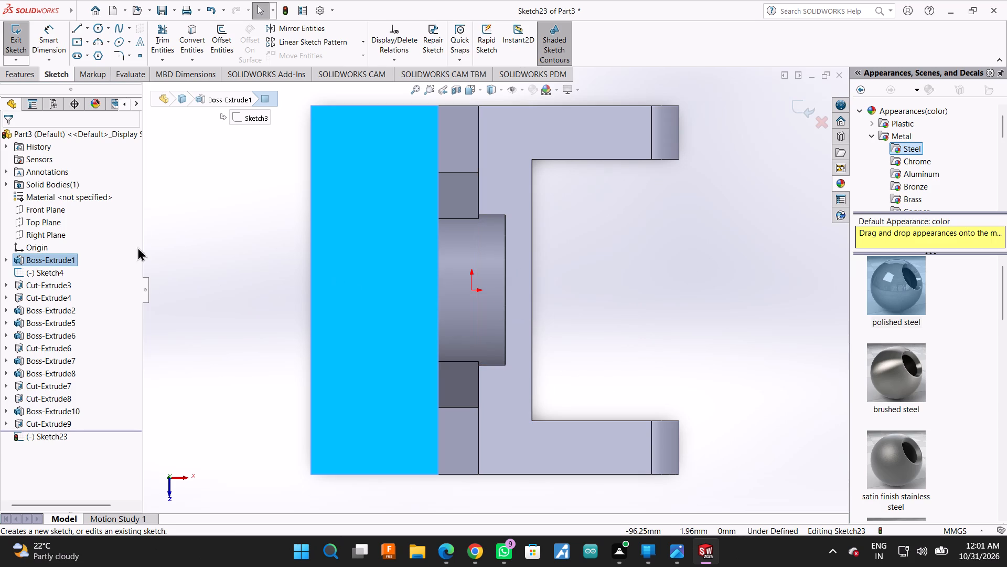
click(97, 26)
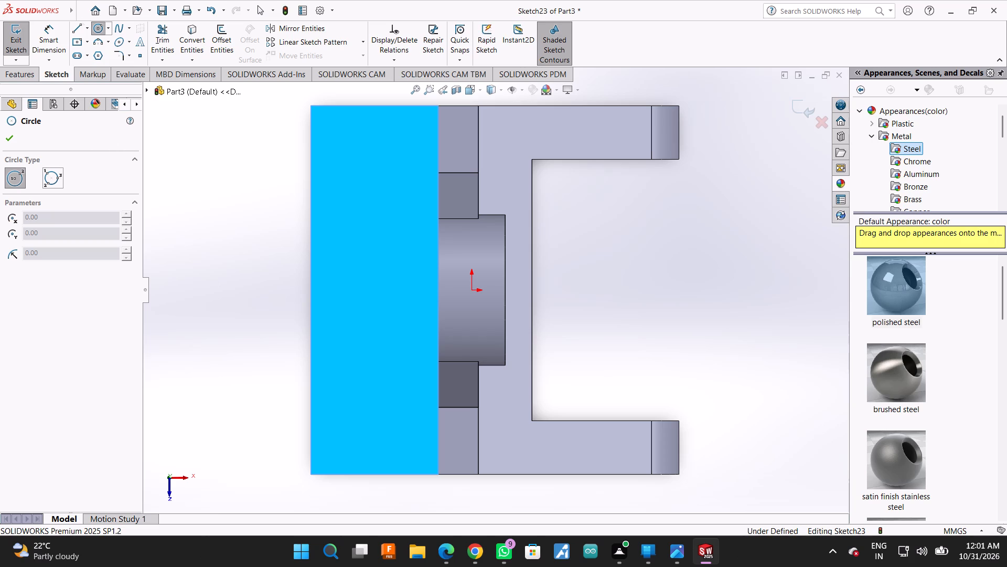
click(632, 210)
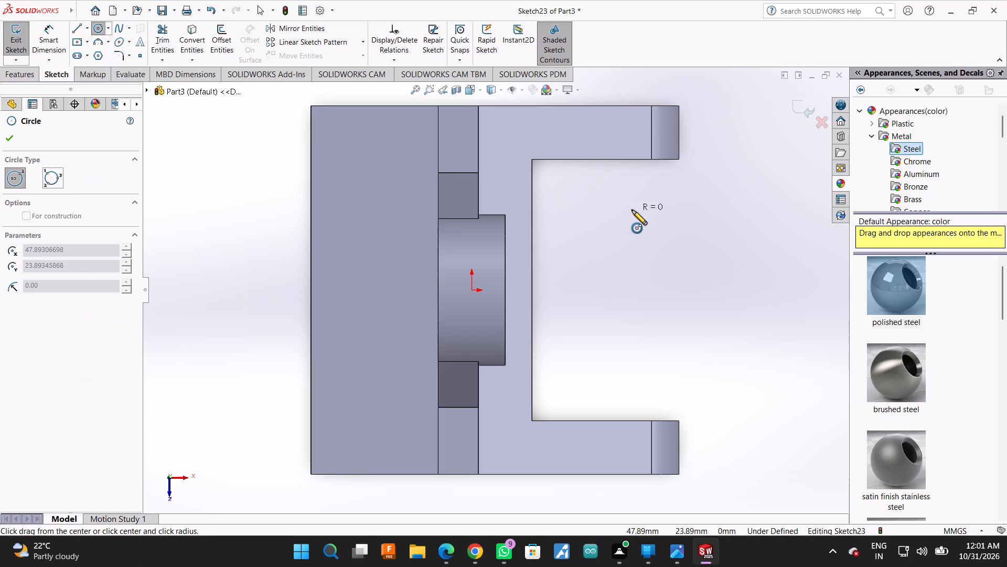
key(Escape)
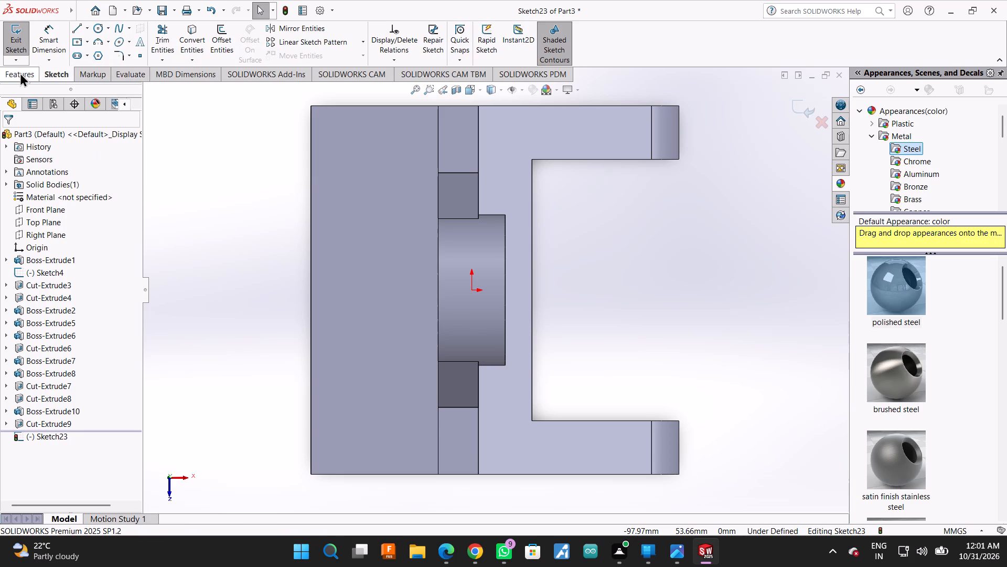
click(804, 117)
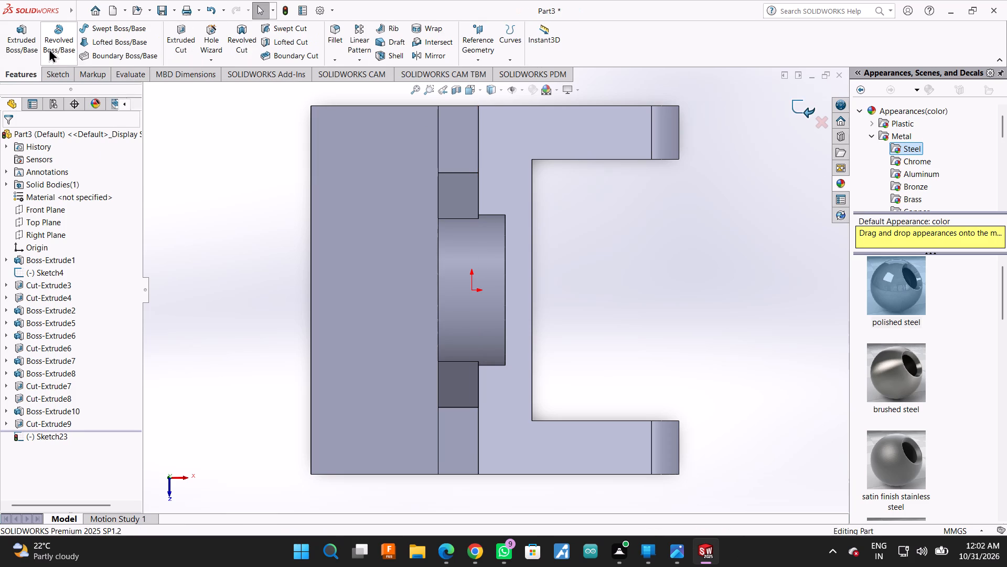
Start the Hole Wizard for adding a hole to the part.
click(210, 31)
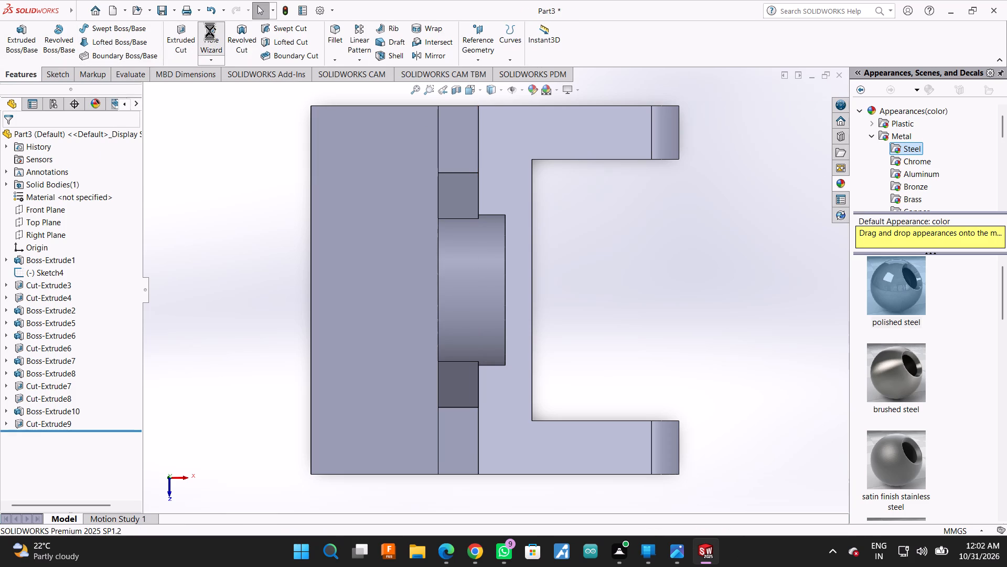
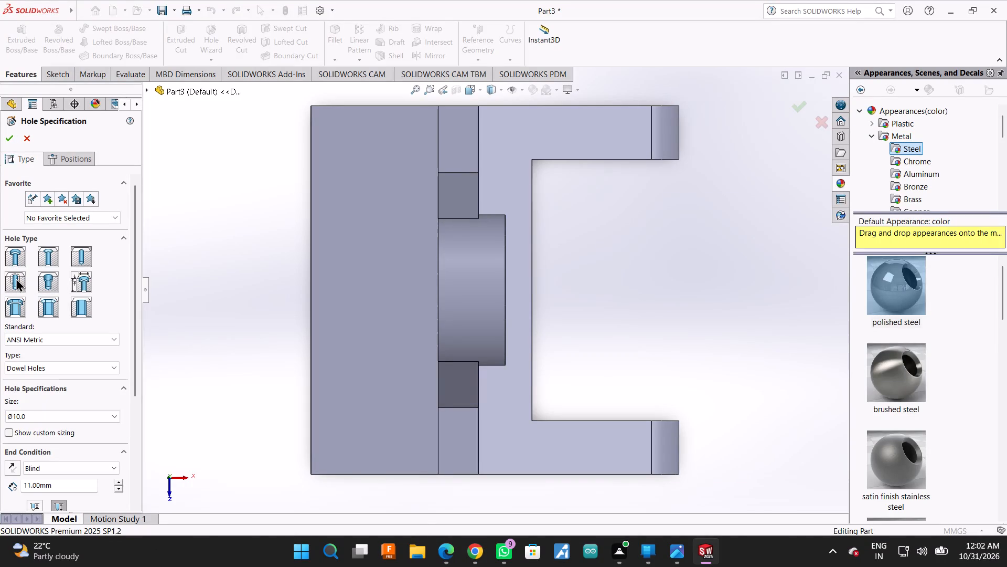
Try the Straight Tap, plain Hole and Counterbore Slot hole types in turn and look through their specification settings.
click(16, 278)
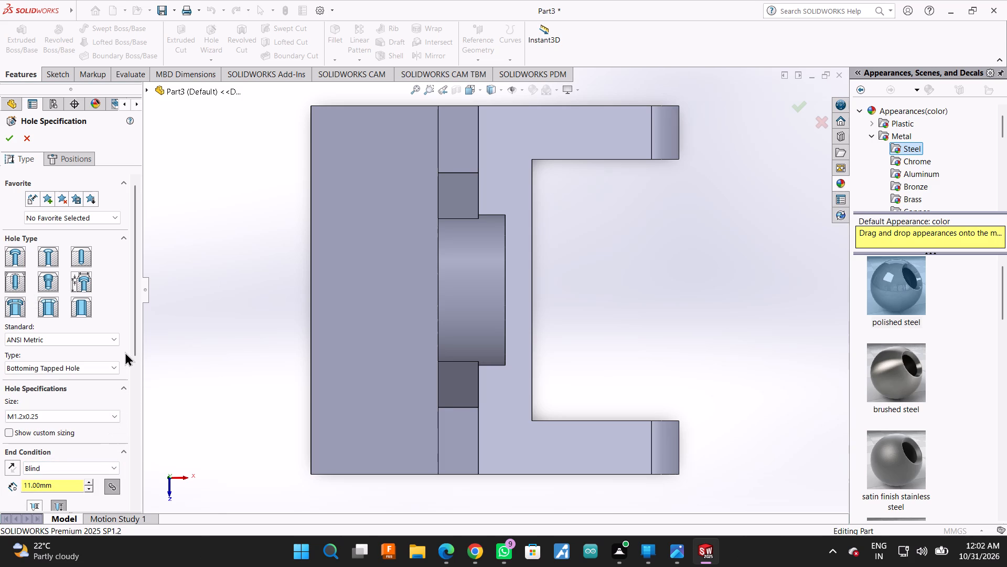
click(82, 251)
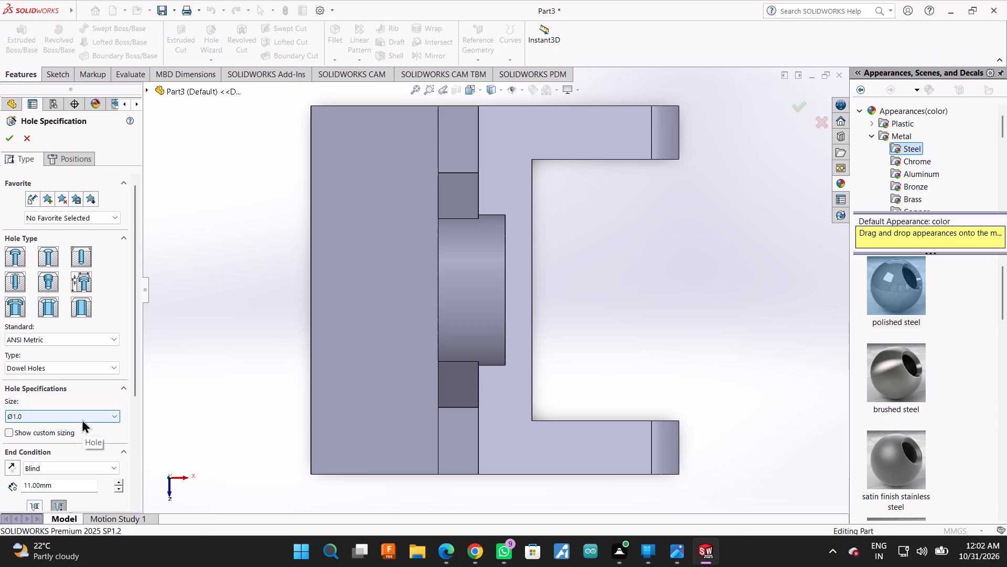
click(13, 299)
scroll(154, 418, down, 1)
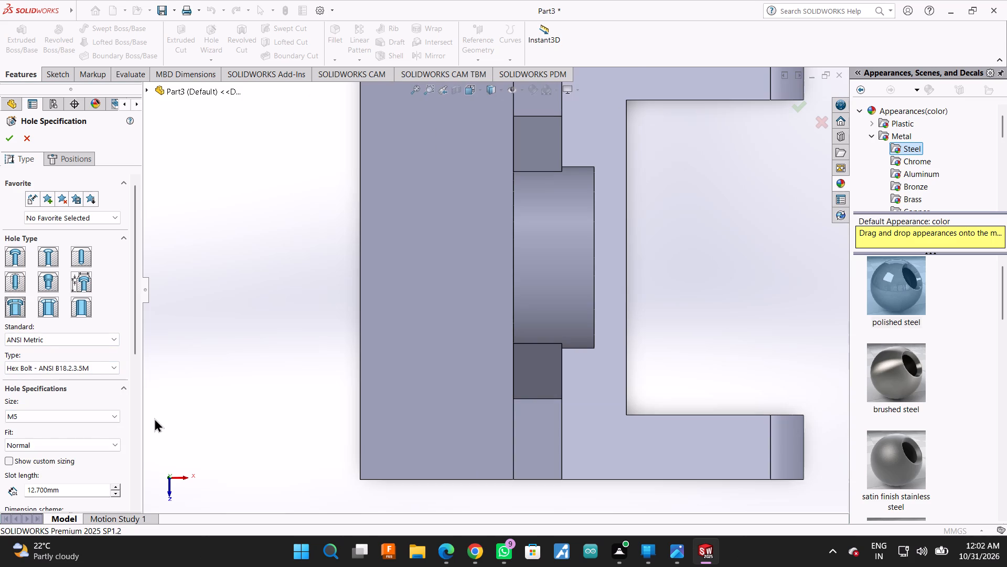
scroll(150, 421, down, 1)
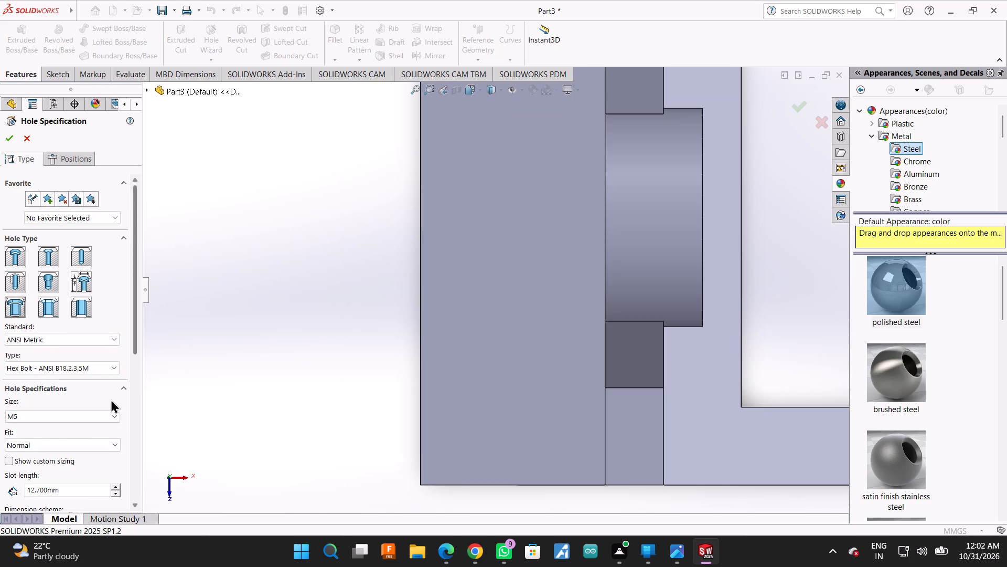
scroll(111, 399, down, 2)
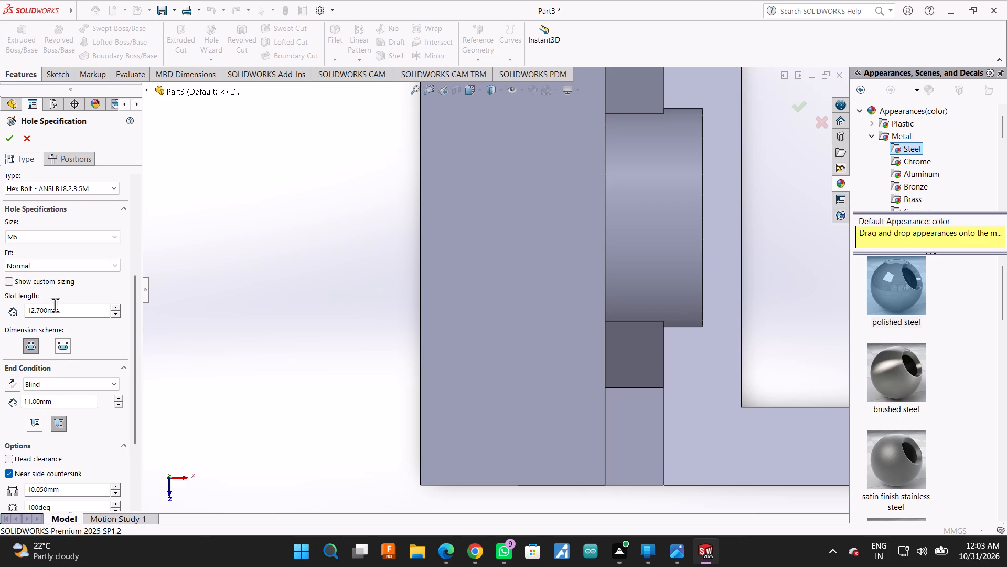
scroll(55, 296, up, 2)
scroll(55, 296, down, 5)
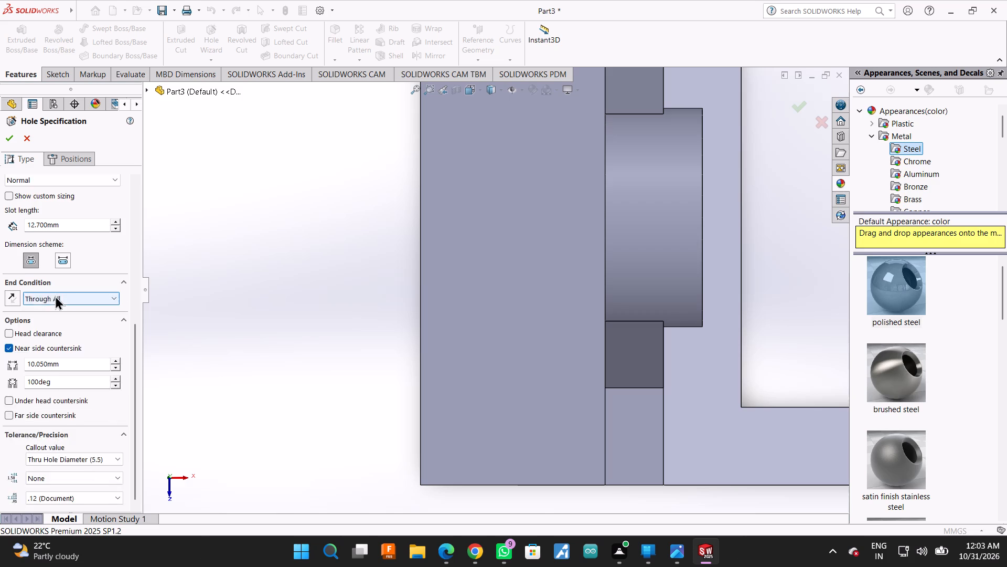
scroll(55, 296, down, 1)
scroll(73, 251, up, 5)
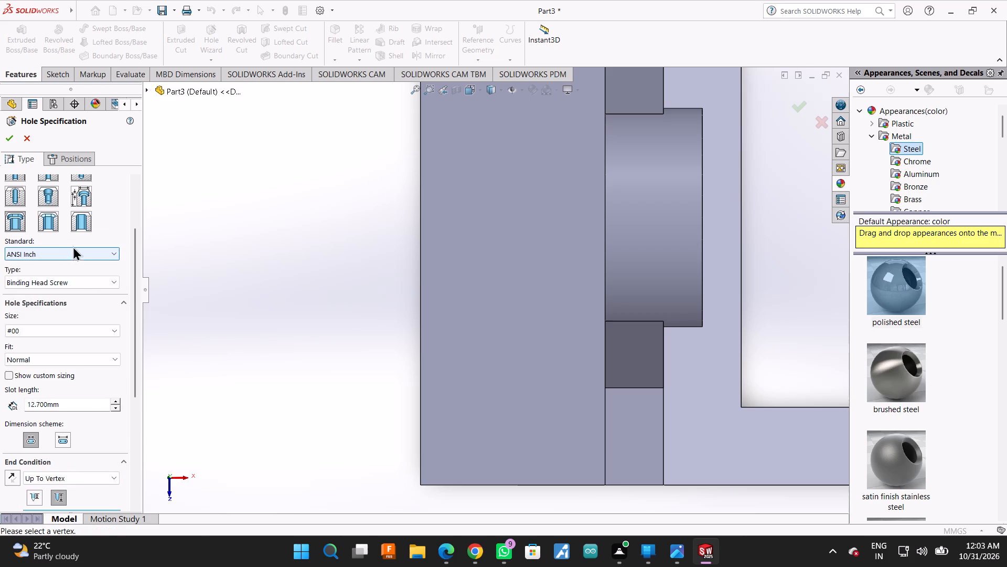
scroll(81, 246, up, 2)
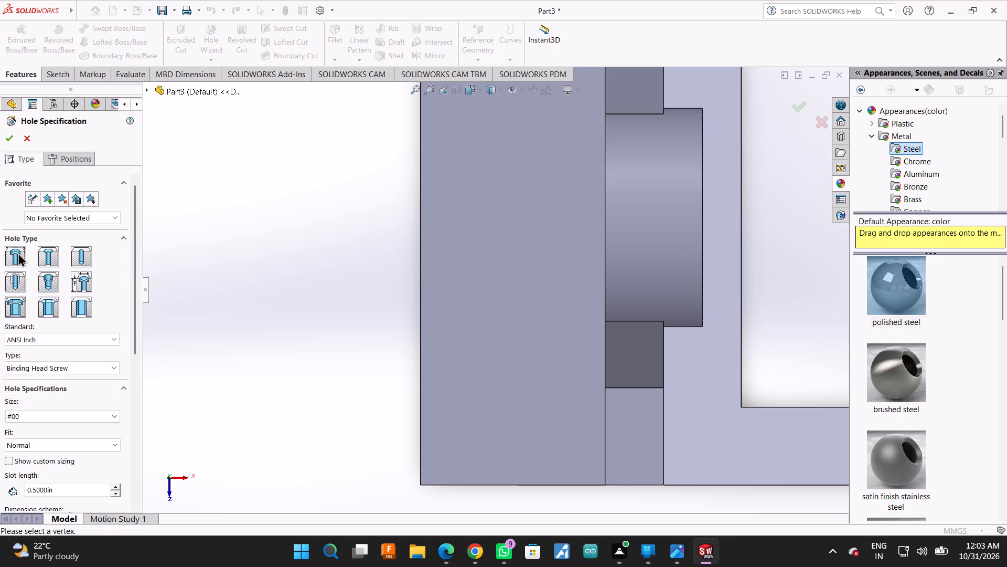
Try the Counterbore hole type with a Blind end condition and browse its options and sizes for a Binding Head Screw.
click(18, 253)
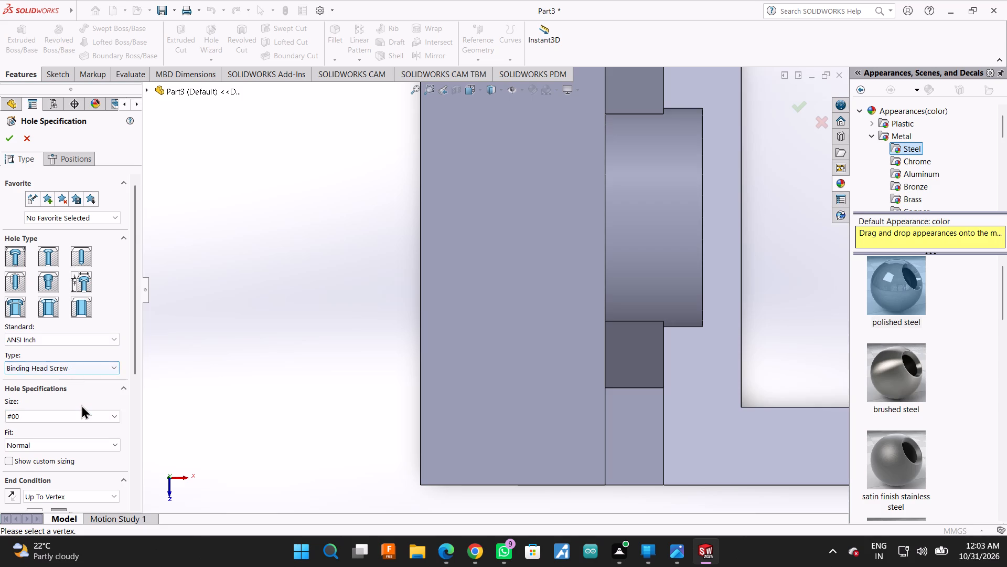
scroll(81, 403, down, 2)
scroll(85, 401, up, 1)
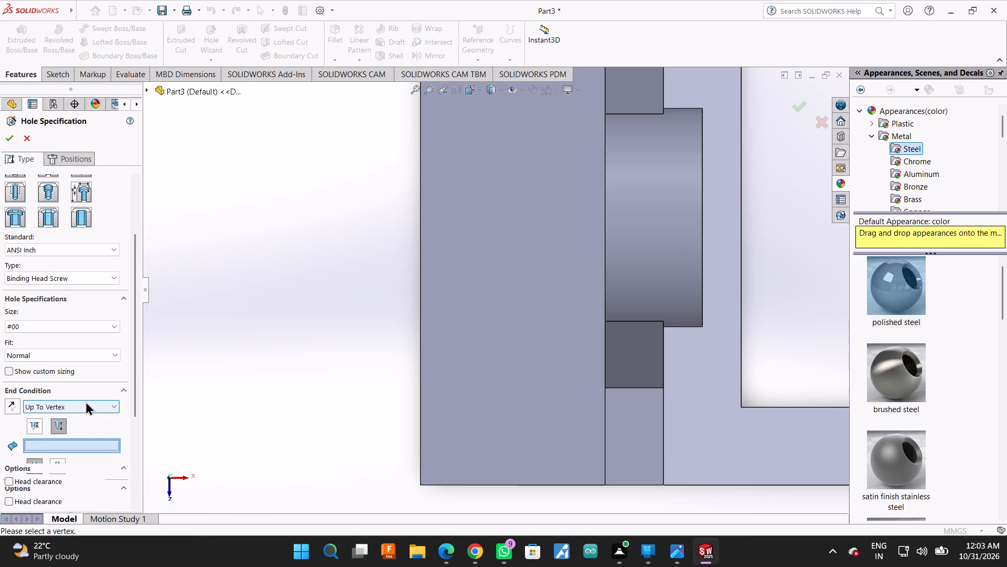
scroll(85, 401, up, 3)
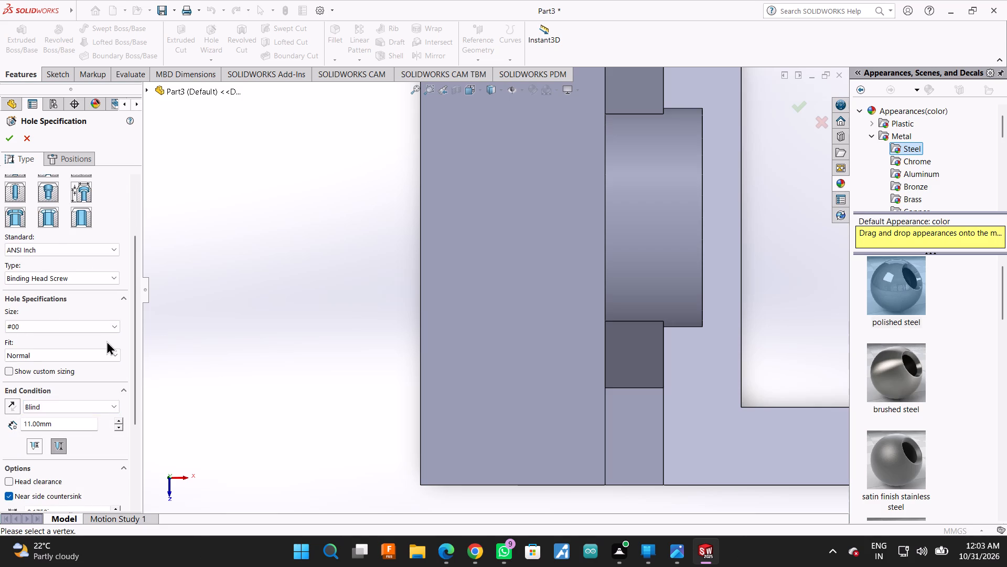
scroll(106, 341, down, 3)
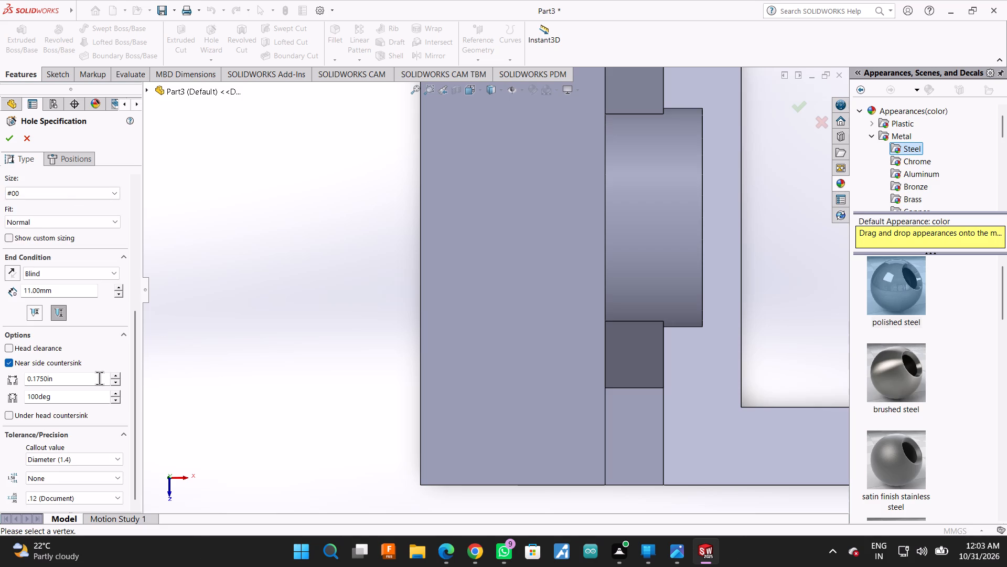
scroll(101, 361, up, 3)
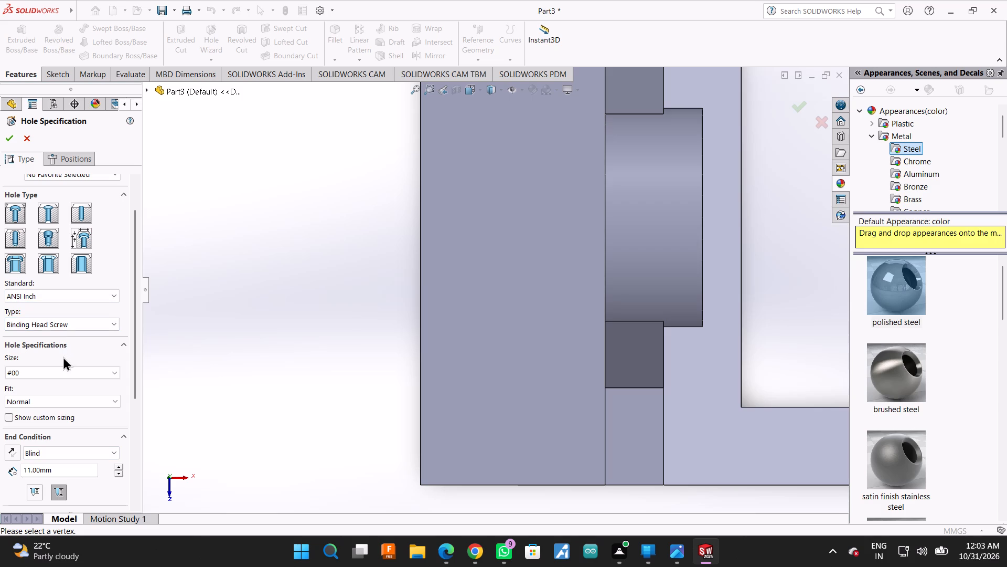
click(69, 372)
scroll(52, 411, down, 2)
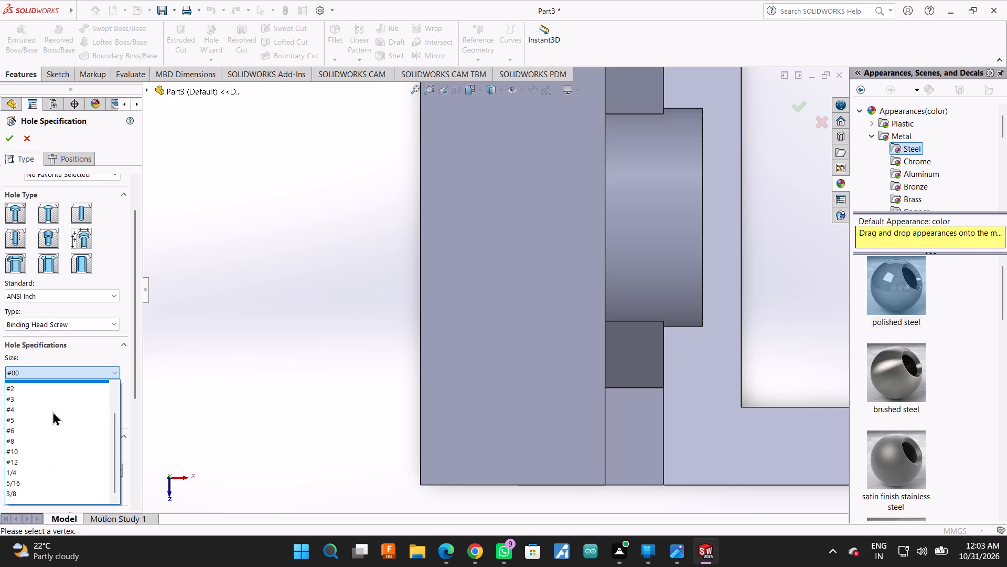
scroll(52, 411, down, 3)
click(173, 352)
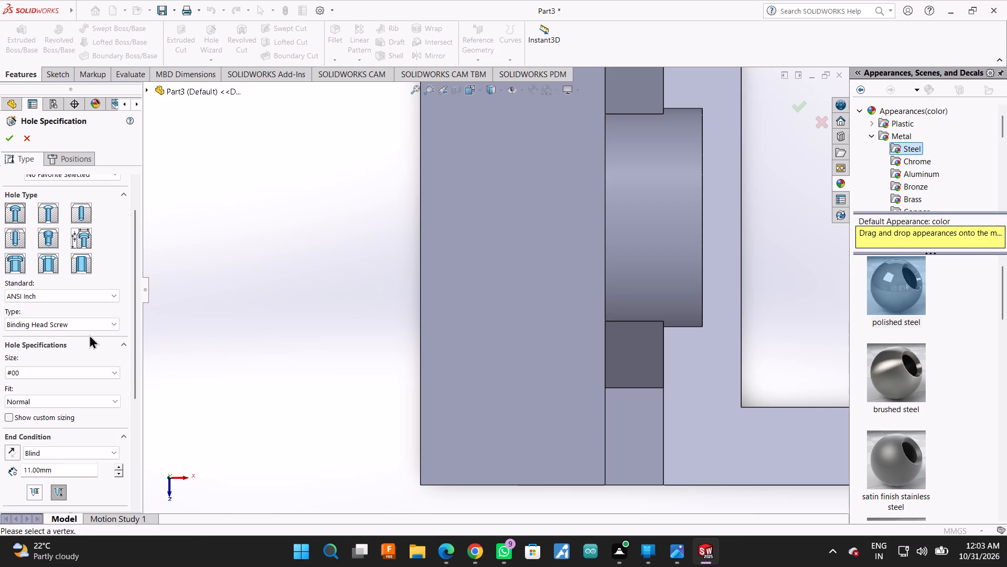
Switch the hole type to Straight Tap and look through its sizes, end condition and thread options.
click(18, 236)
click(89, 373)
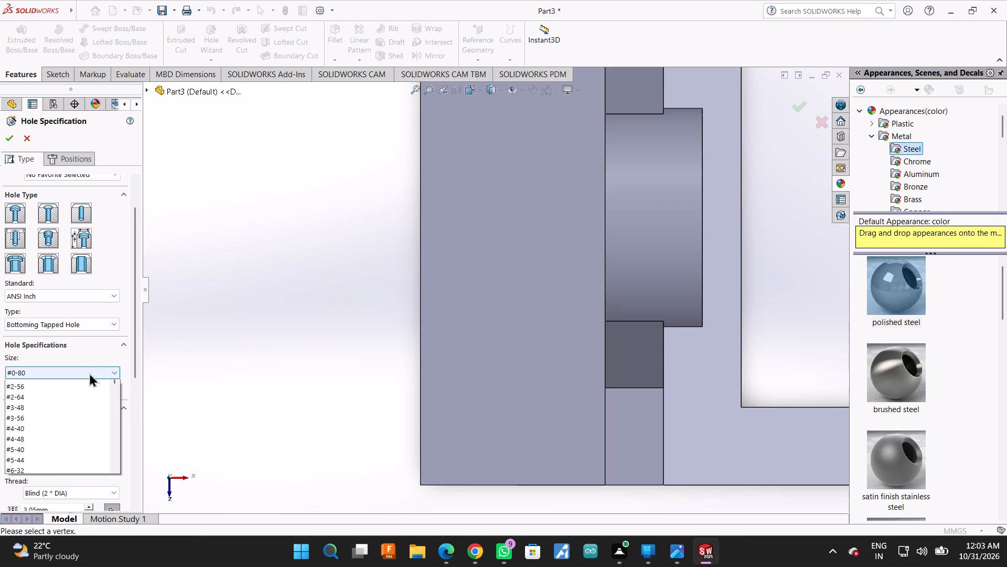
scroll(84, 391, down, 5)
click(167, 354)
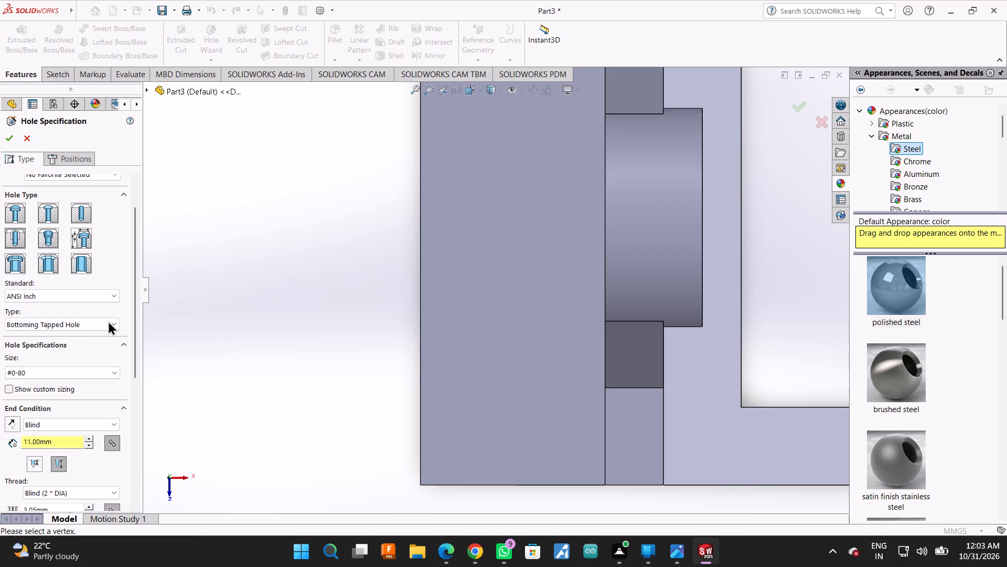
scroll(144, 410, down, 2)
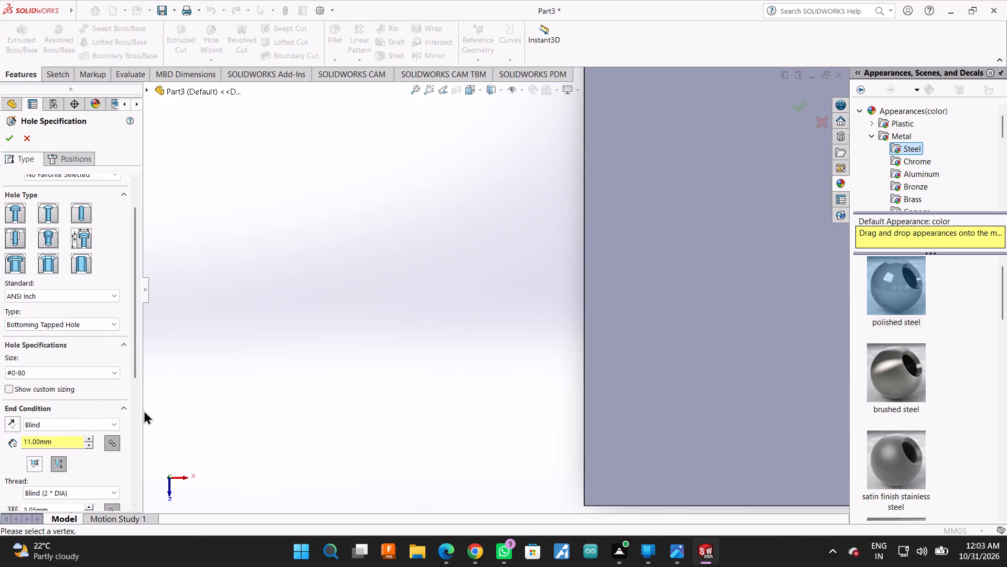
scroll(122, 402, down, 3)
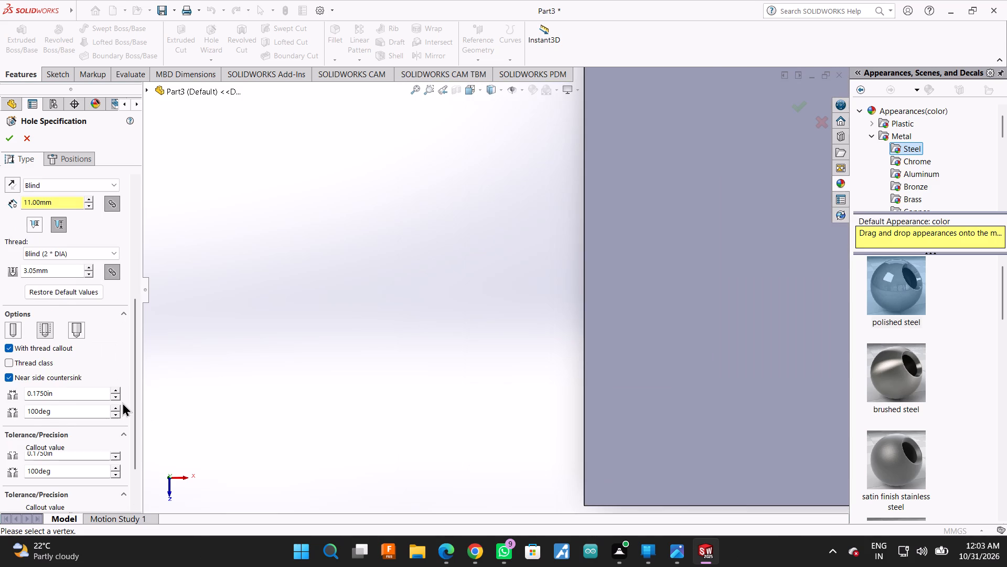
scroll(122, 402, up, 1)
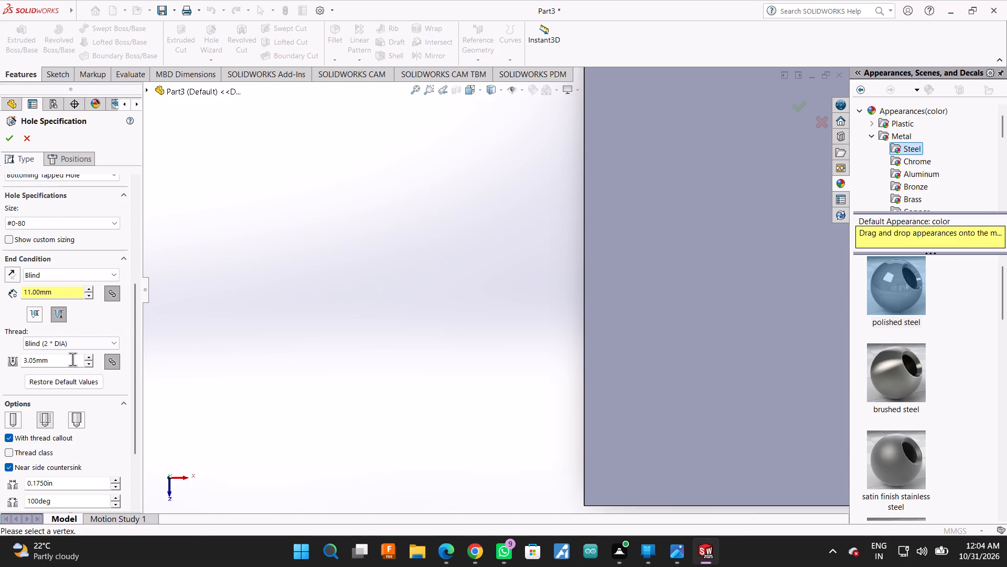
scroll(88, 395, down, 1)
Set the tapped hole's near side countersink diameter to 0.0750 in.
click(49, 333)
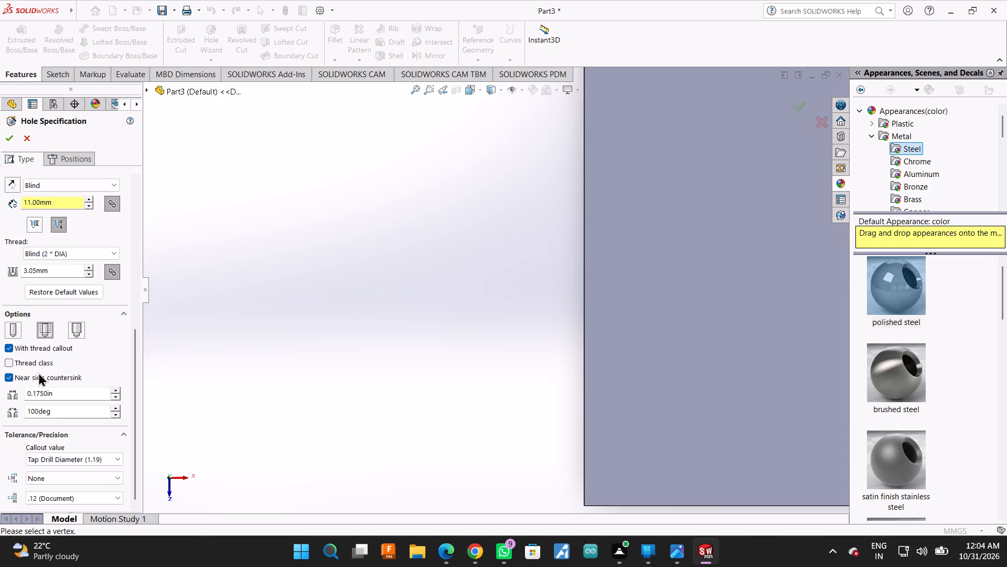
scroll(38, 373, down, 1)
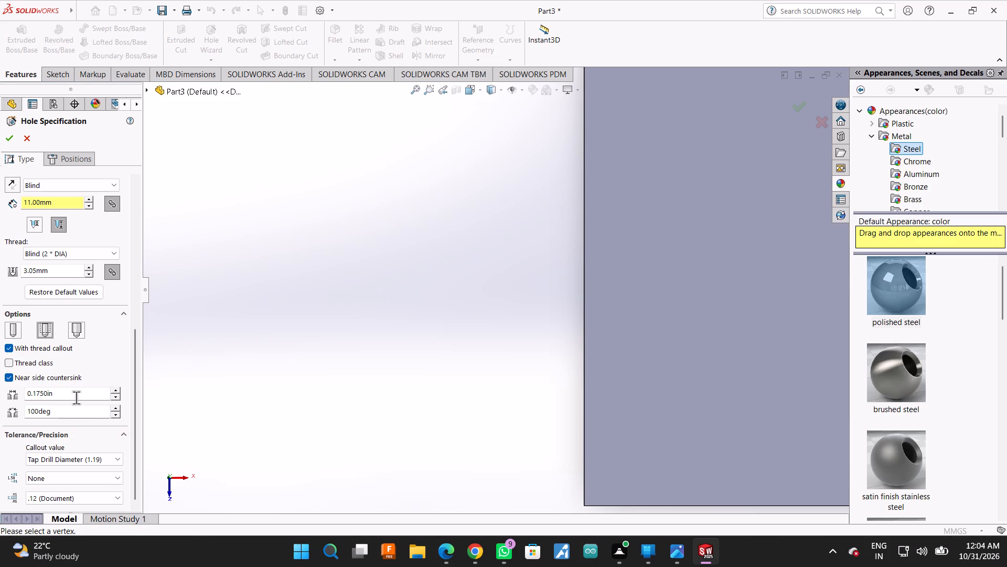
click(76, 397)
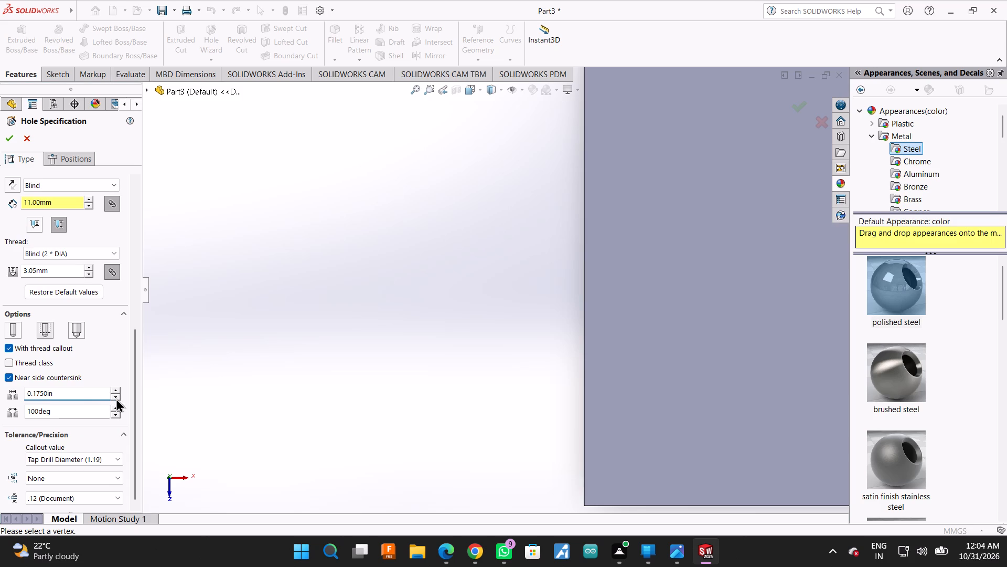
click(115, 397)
Set the hole standard to ANSI Metric.
scroll(68, 261, up, 6)
click(67, 236)
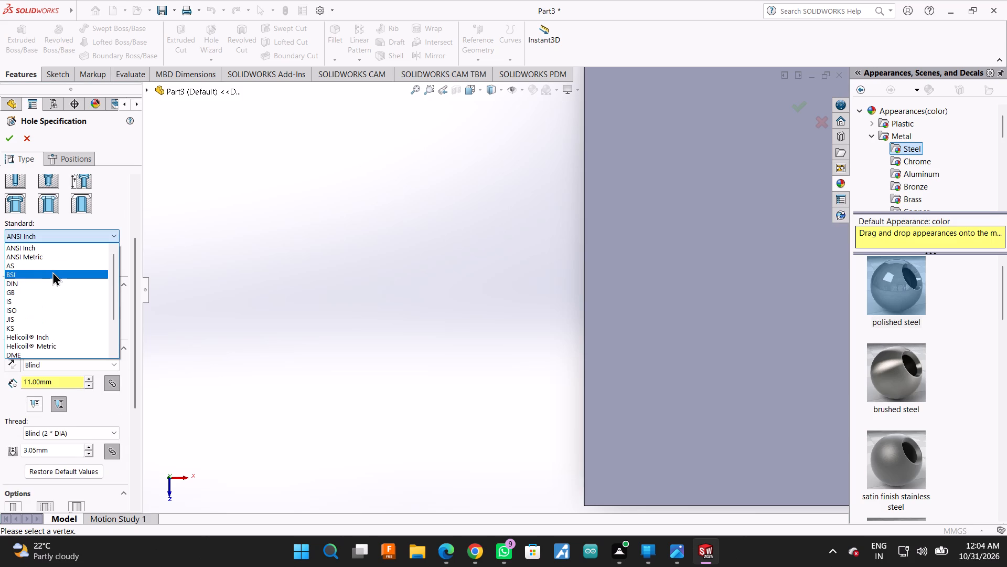
click(52, 254)
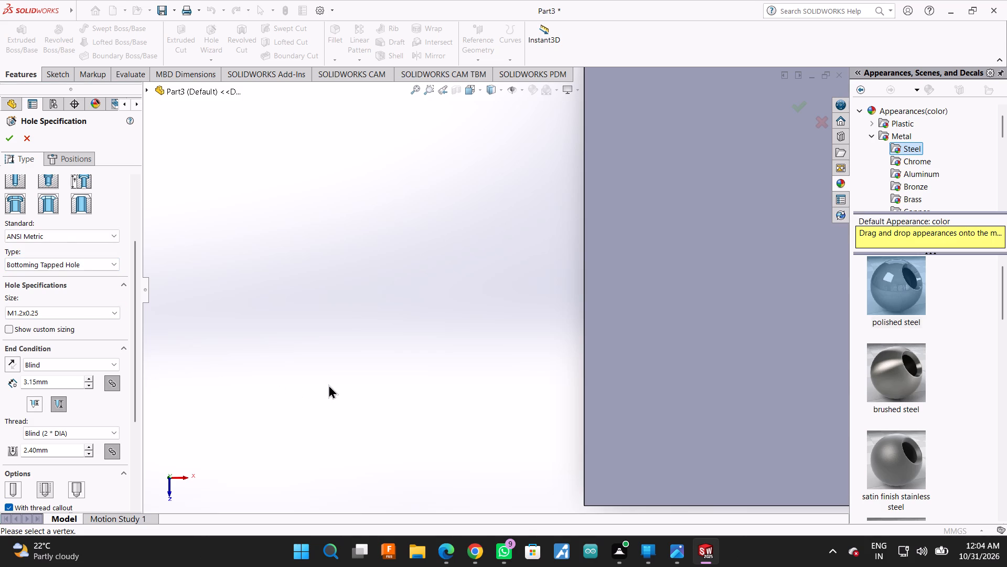
Look over the available tapped hole types and change the hole type to Countersink Slot.
scroll(333, 384, up, 2)
scroll(401, 381, up, 5)
scroll(643, 296, down, 1)
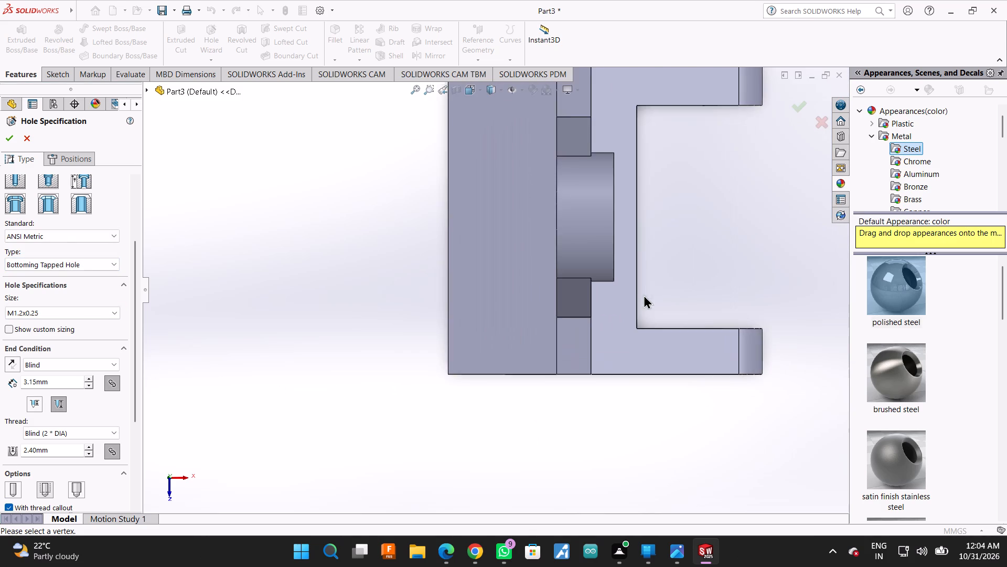
scroll(644, 295, down, 3)
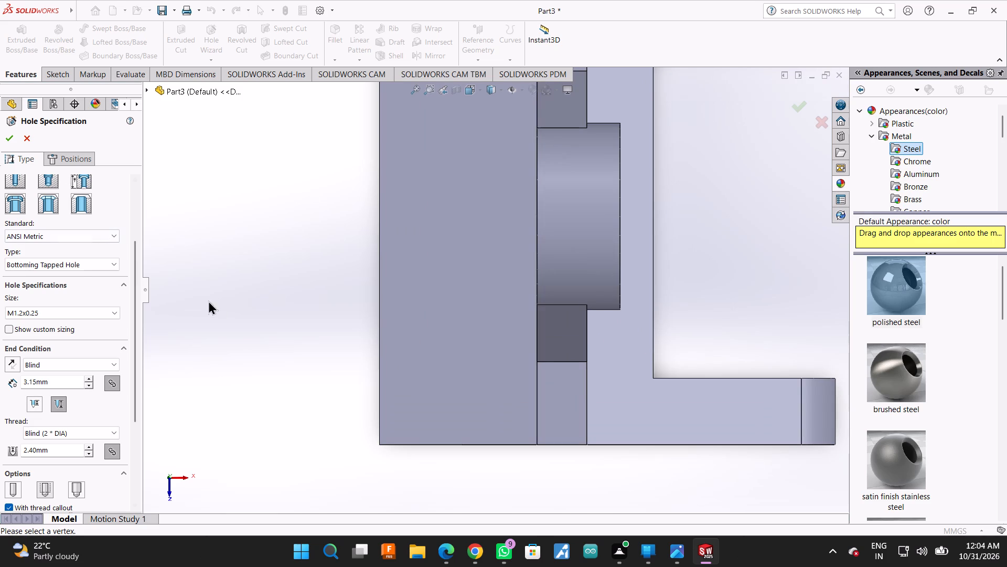
scroll(395, 319, up, 1)
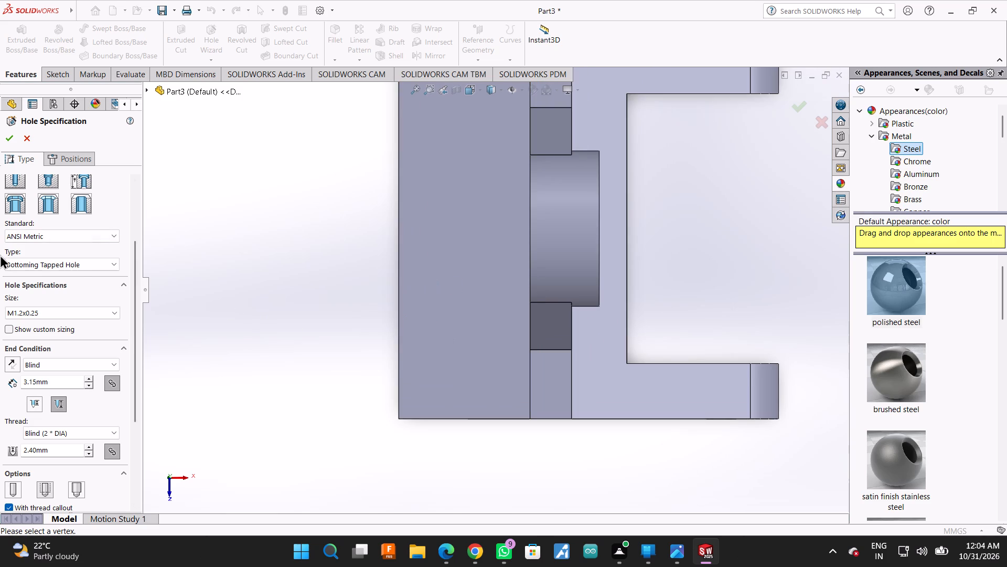
click(62, 266)
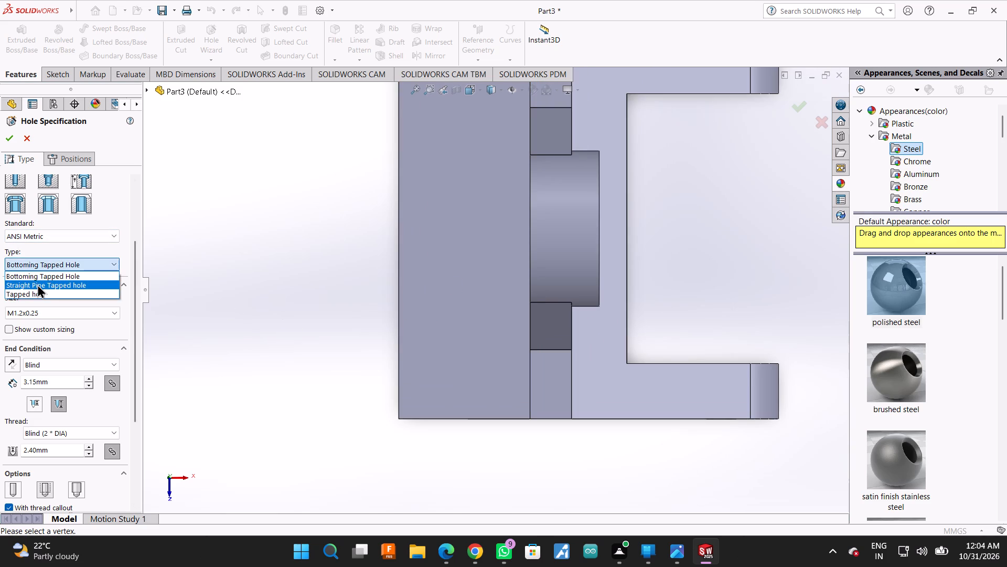
click(162, 234)
click(51, 205)
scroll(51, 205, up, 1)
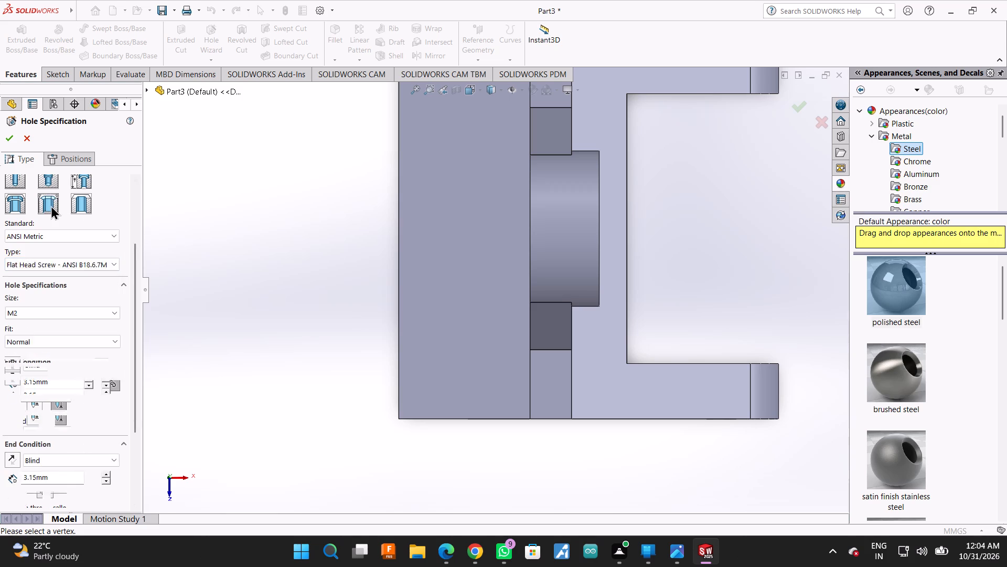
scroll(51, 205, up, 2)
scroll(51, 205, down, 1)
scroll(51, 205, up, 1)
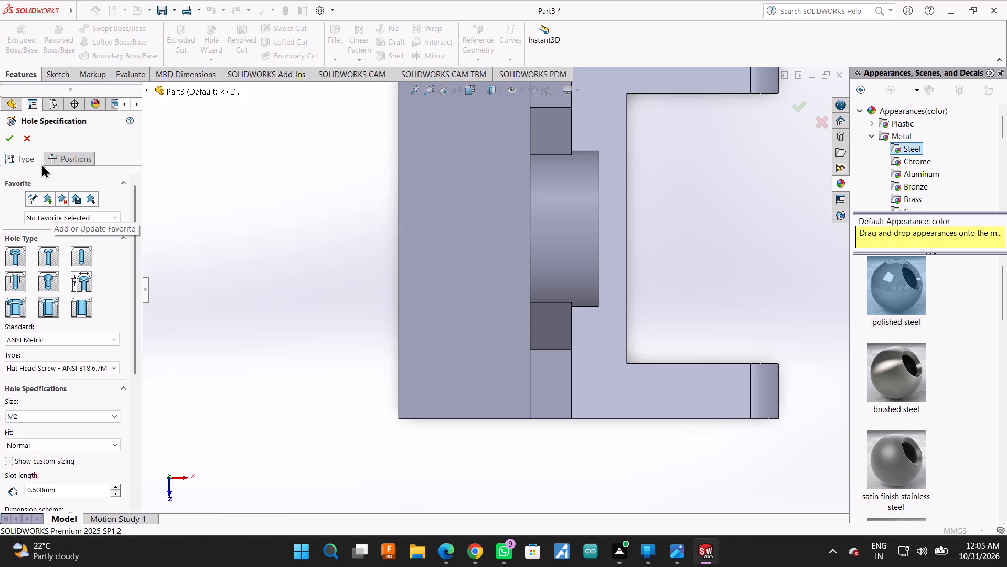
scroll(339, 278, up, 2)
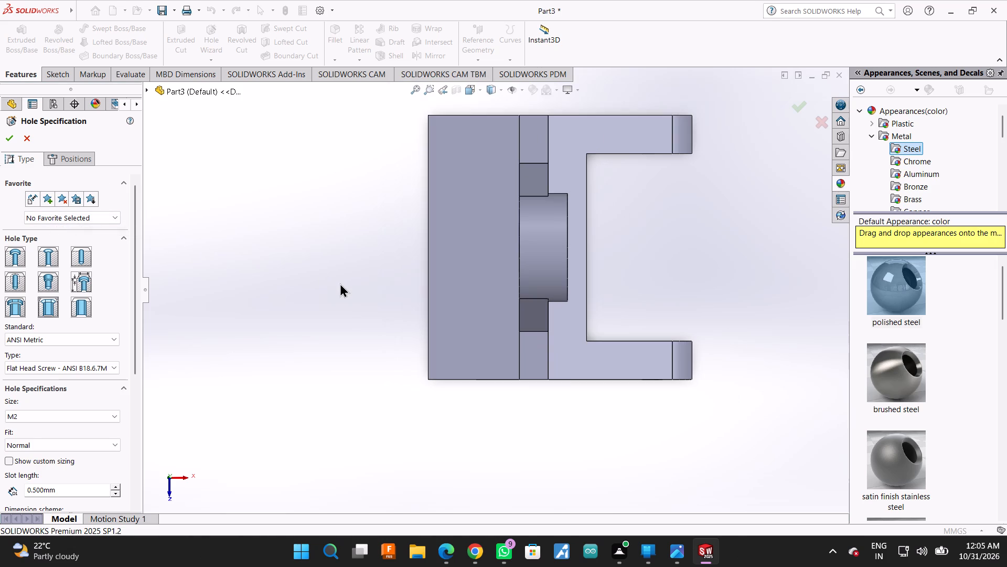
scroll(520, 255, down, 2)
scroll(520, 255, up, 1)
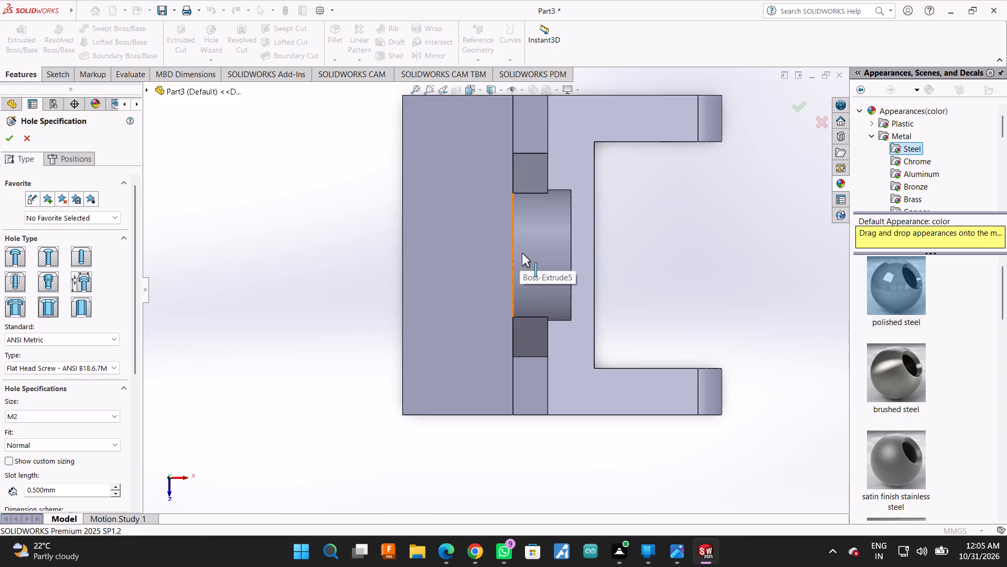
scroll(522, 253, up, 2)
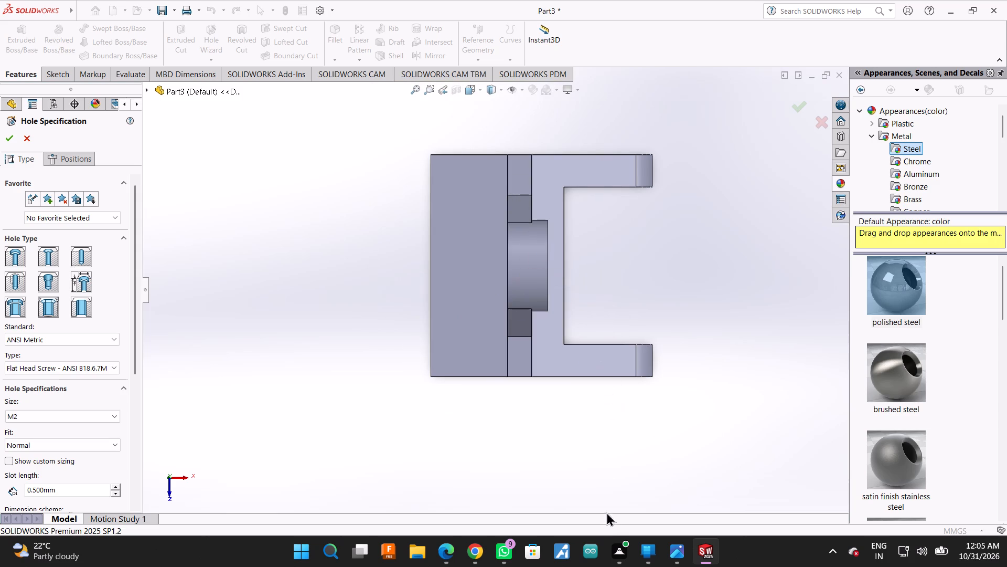
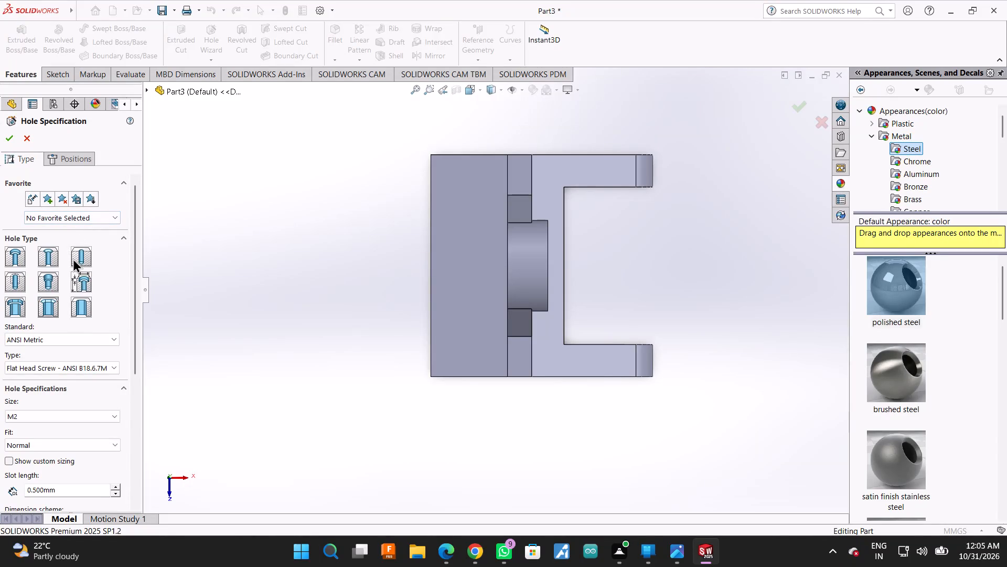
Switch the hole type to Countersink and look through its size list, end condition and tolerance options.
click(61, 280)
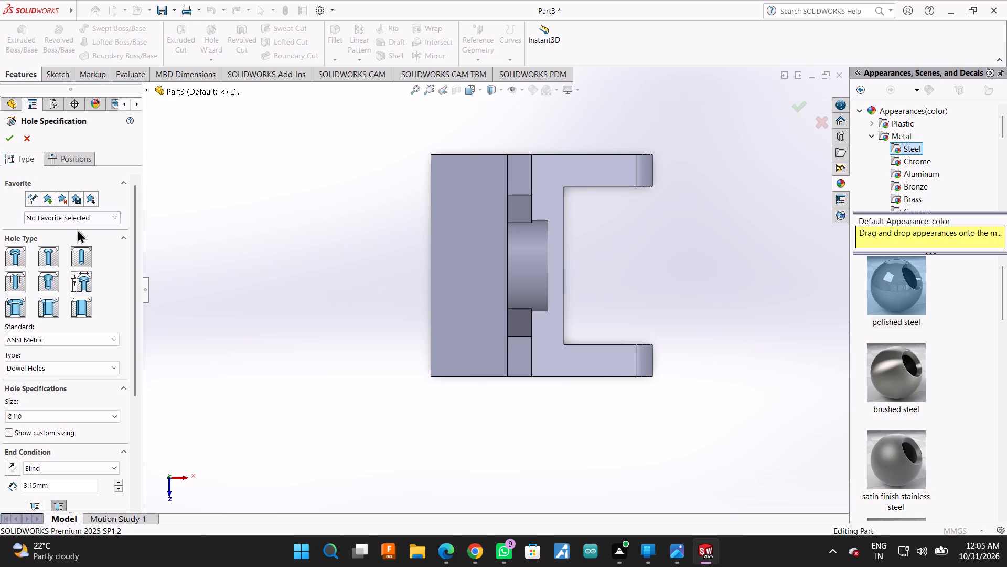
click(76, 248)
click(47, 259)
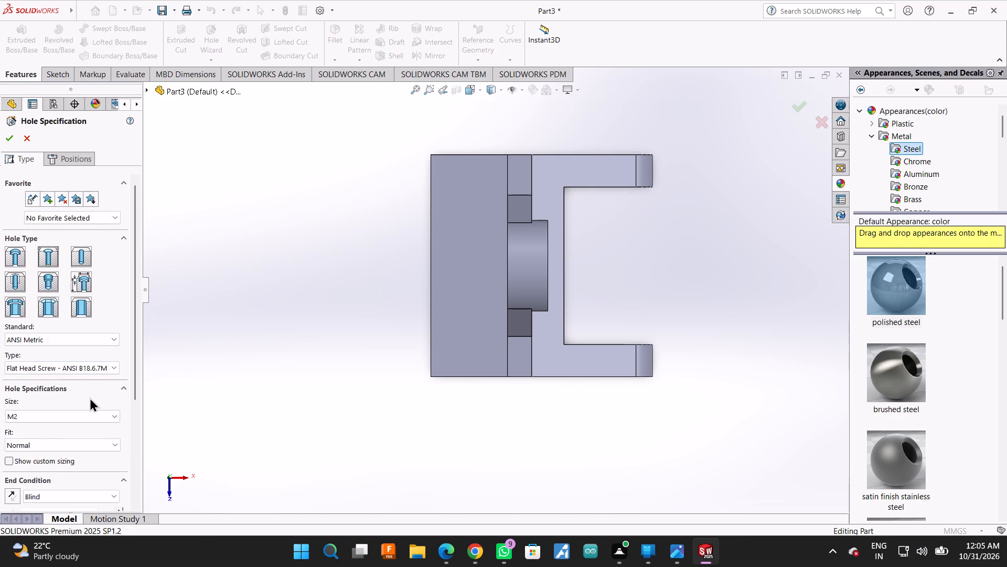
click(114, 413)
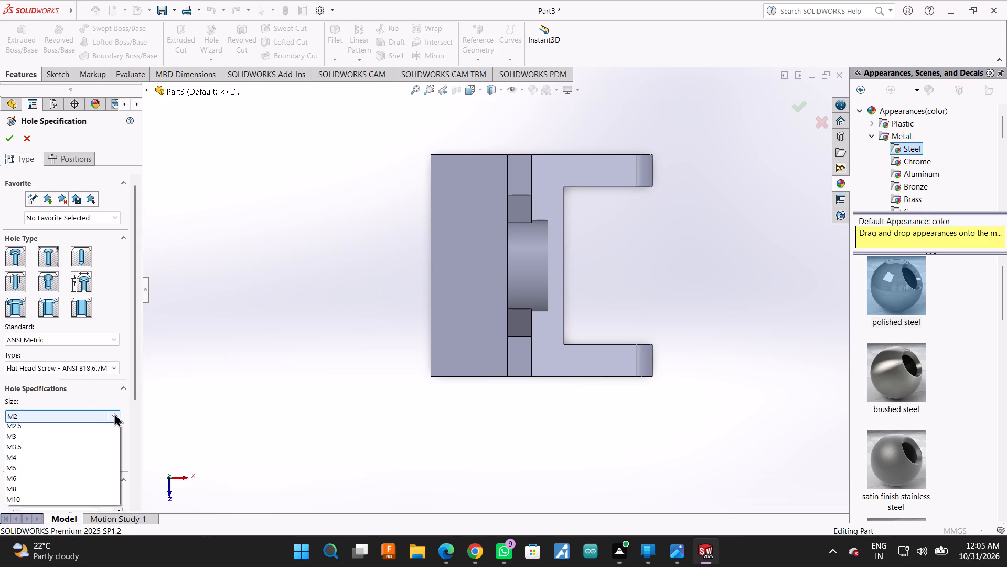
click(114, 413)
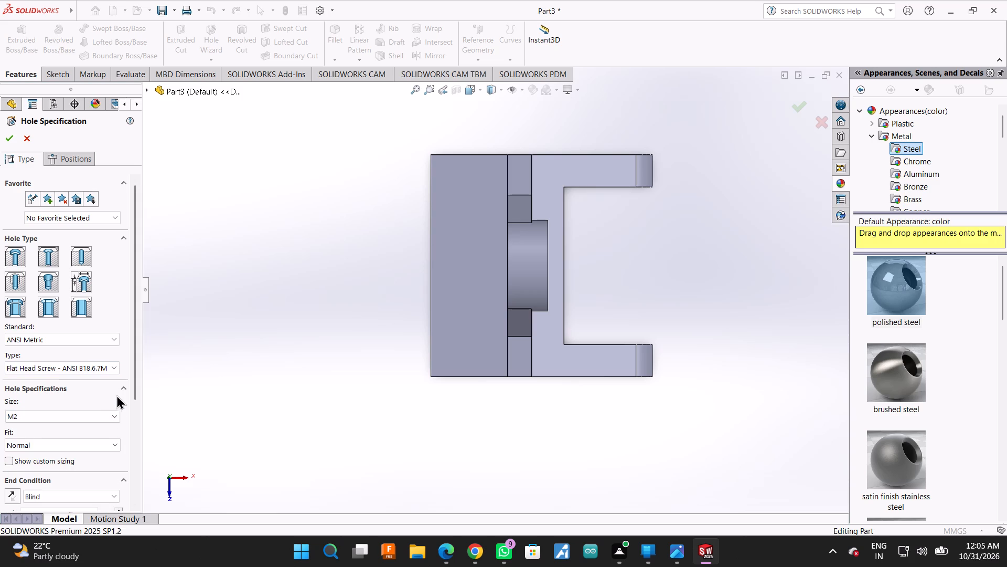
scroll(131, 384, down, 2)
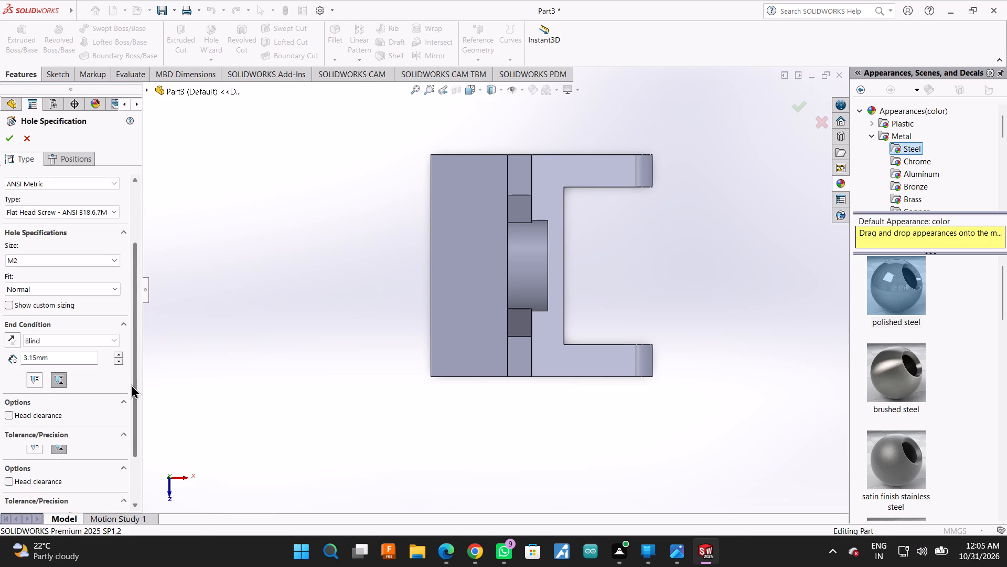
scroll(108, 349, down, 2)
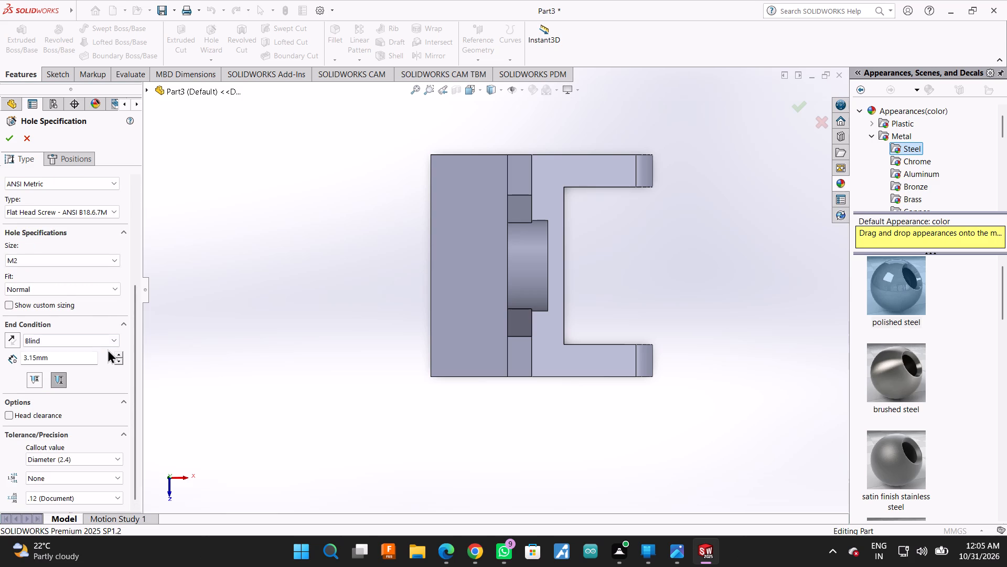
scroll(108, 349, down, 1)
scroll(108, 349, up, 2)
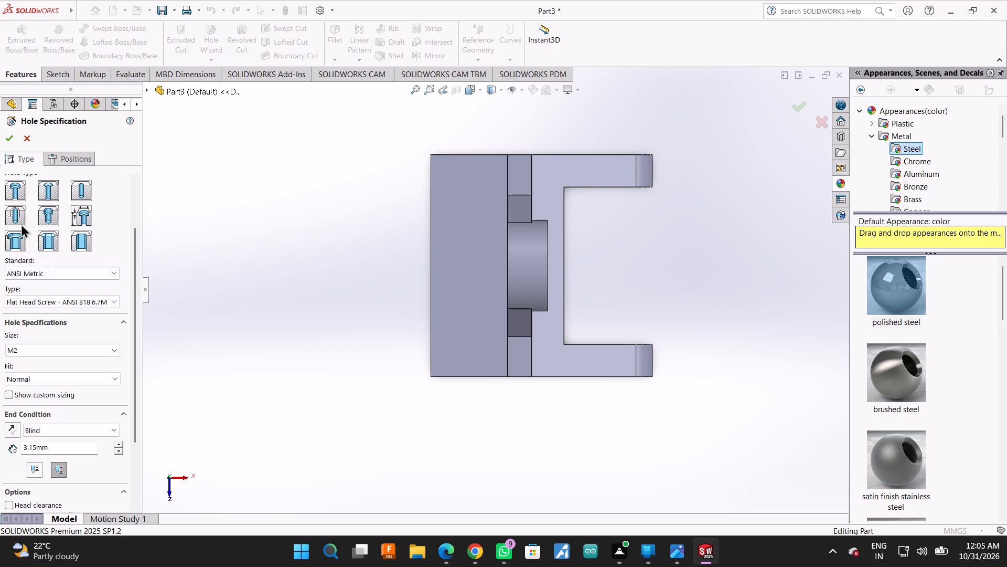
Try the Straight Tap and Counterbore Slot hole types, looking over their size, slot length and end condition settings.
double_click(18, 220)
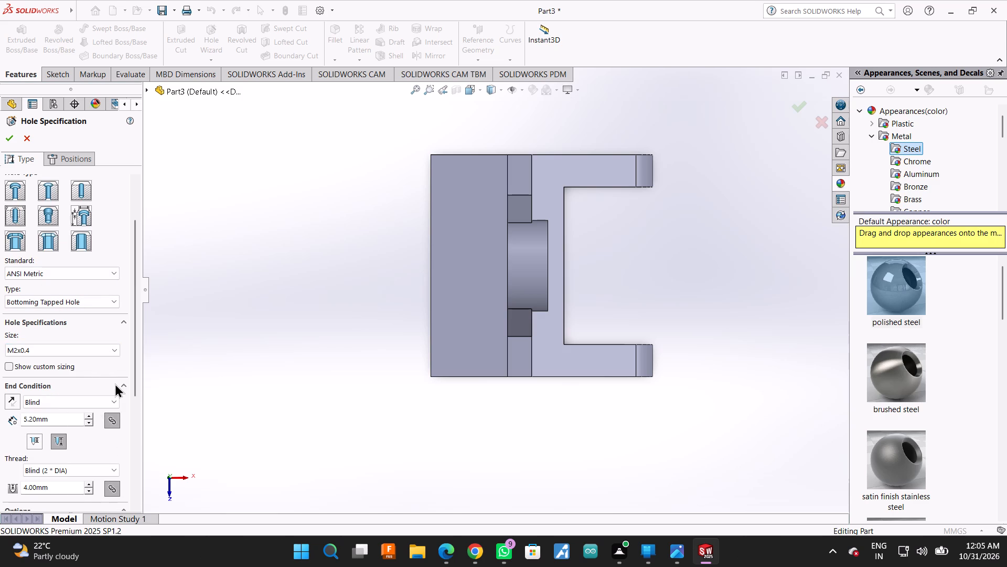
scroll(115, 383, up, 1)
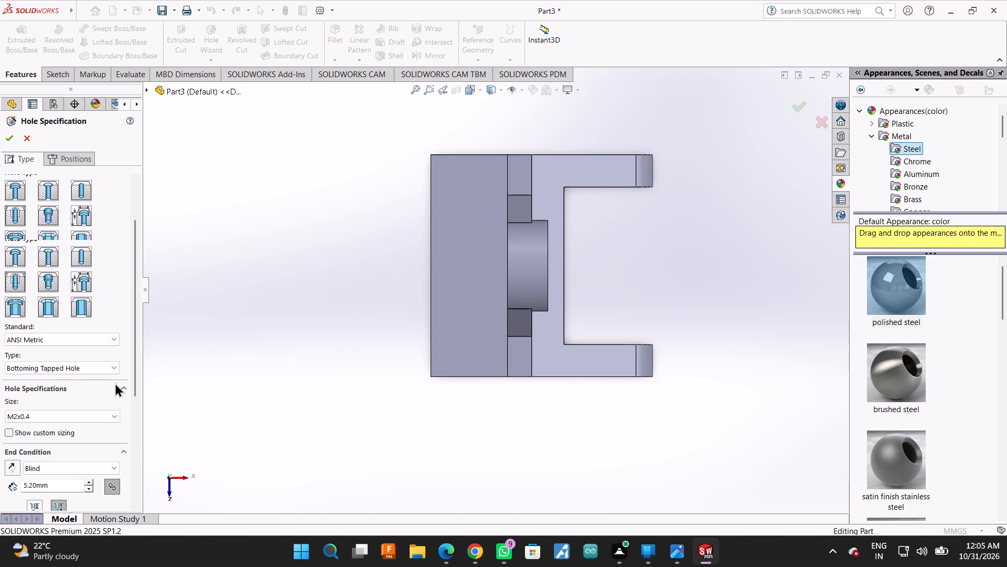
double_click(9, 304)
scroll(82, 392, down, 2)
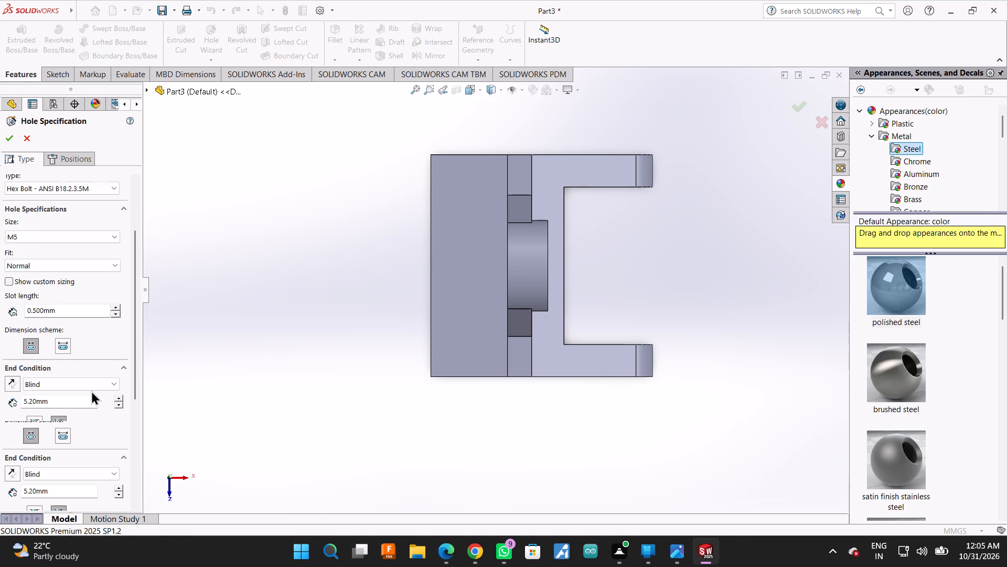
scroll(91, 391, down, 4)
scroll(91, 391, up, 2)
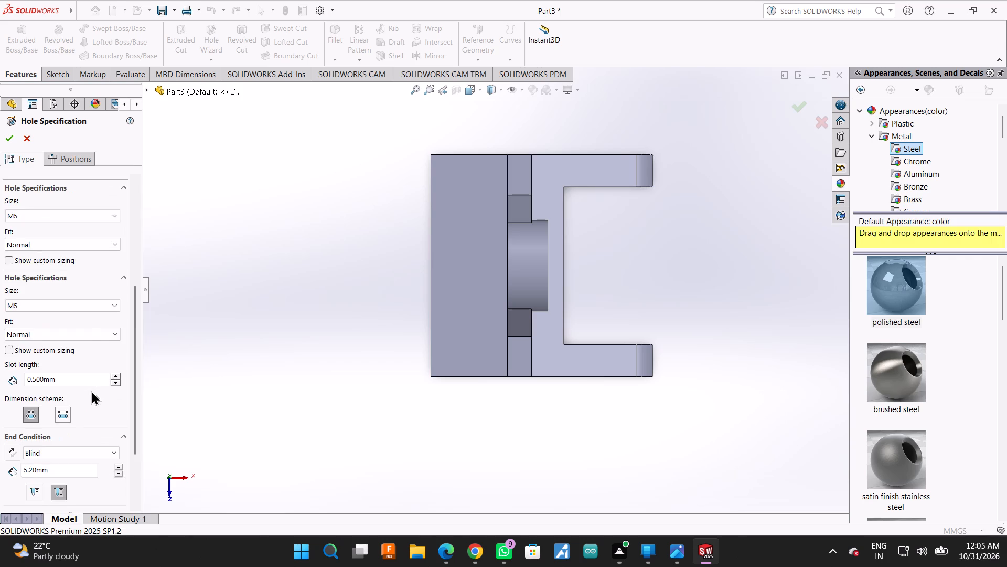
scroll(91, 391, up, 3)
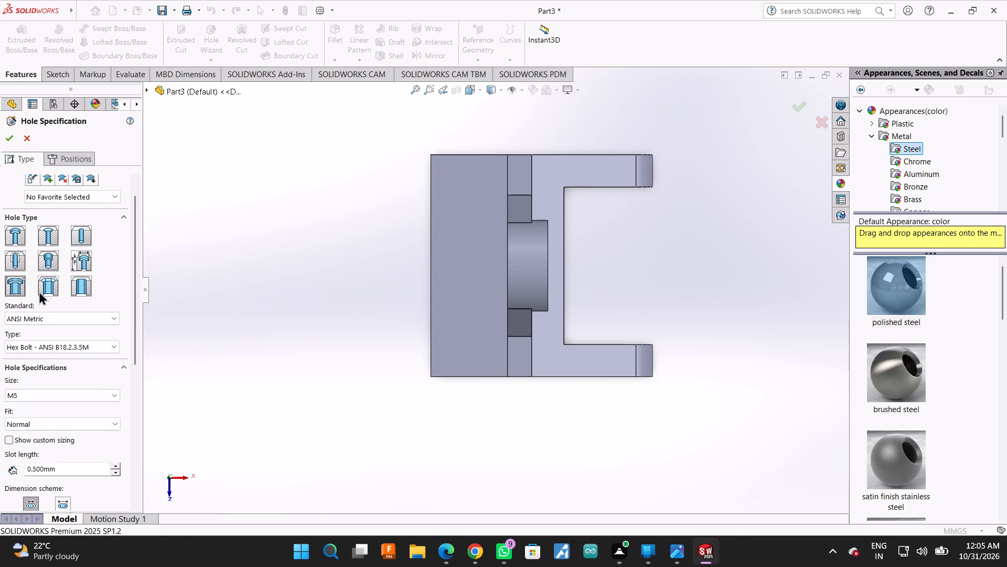
Change the hole type to a plain Hole with the Dowel Holes type and open its list of sizes.
double_click(82, 241)
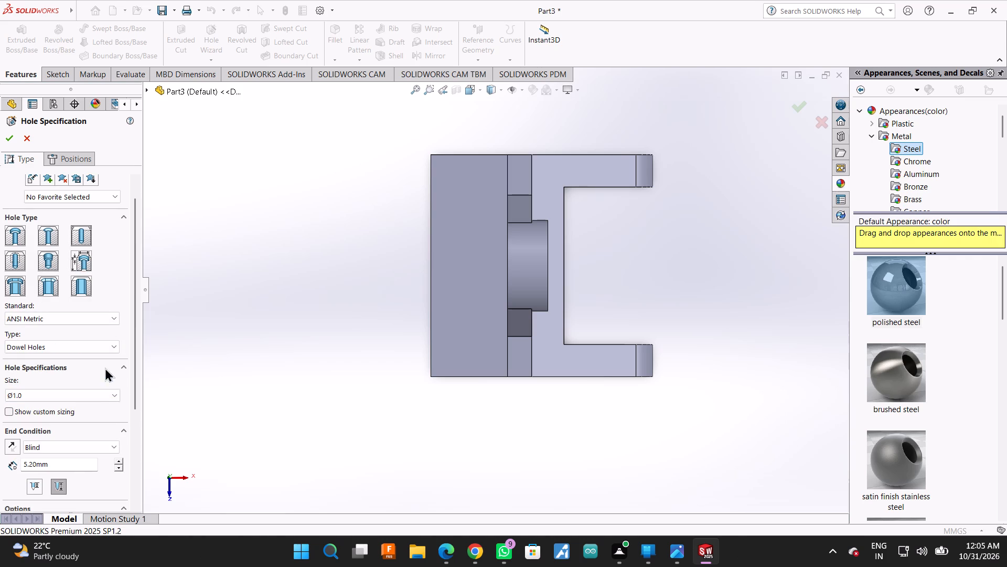
click(105, 392)
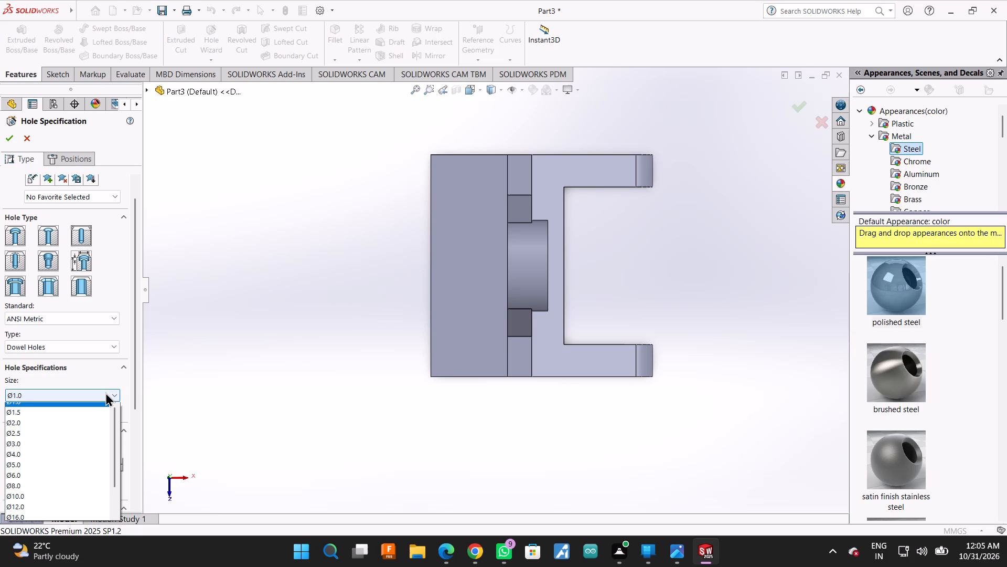
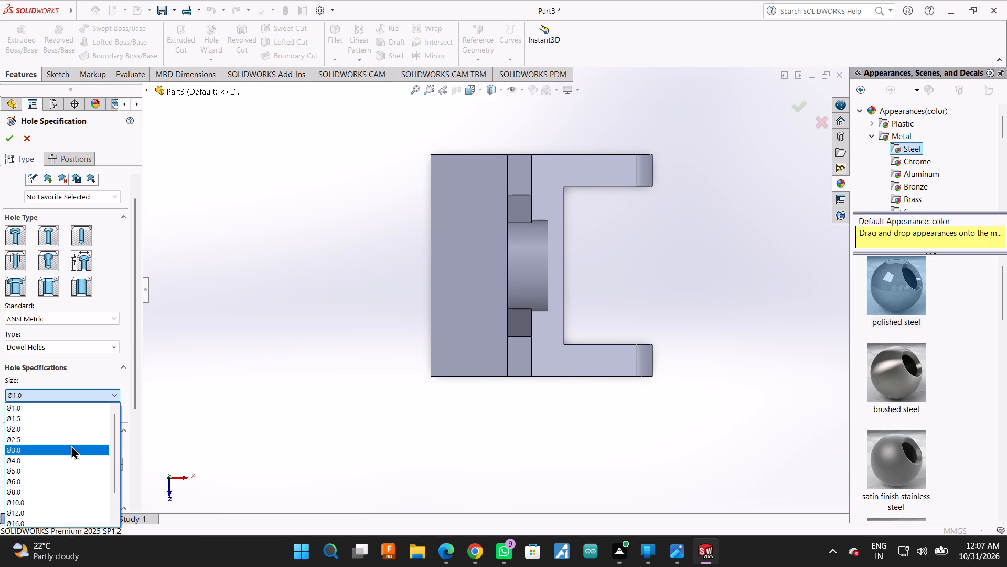
Look through the dowel hole sizes up to Ø25.0 and set the hole size to Ø12.0.
scroll(65, 466, down, 4)
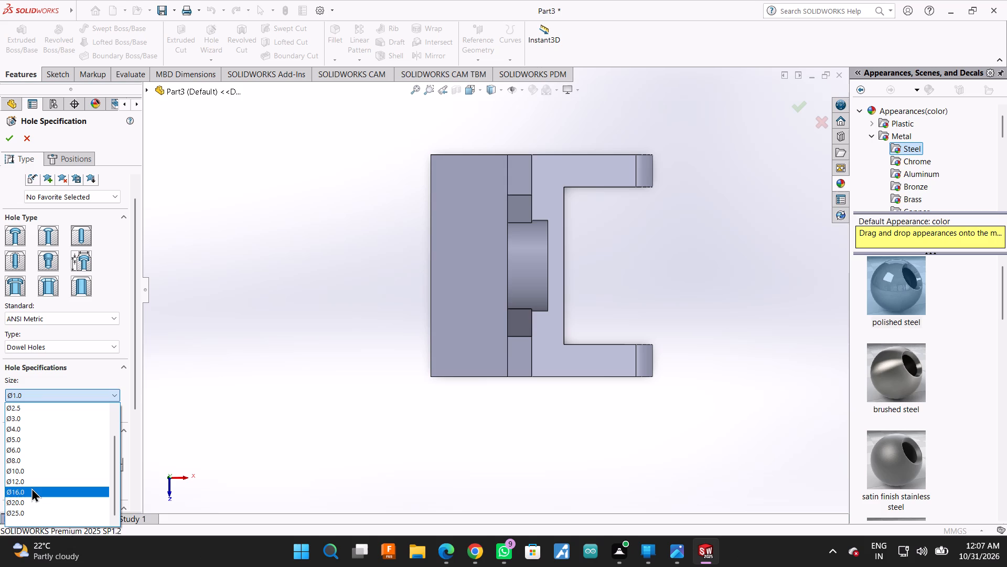
scroll(31, 488, down, 11)
scroll(31, 488, up, 2)
scroll(31, 488, down, 4)
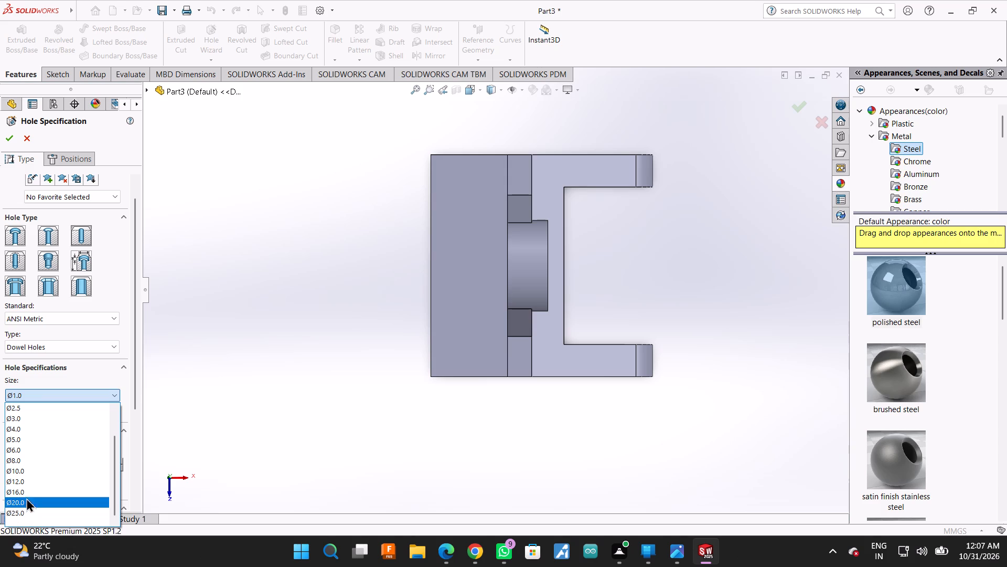
click(198, 393)
scroll(41, 400, down, 2)
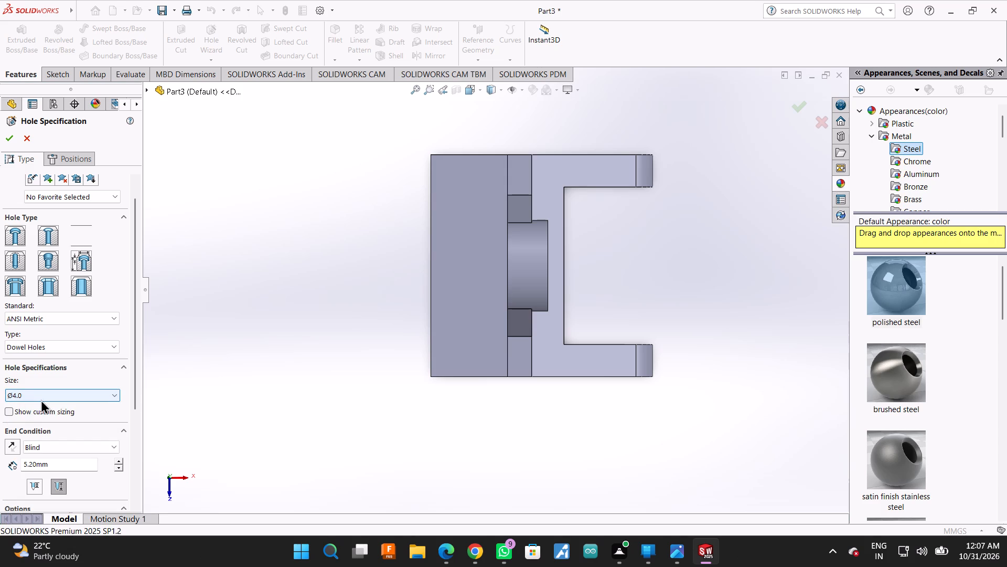
scroll(41, 400, down, 13)
click(41, 400)
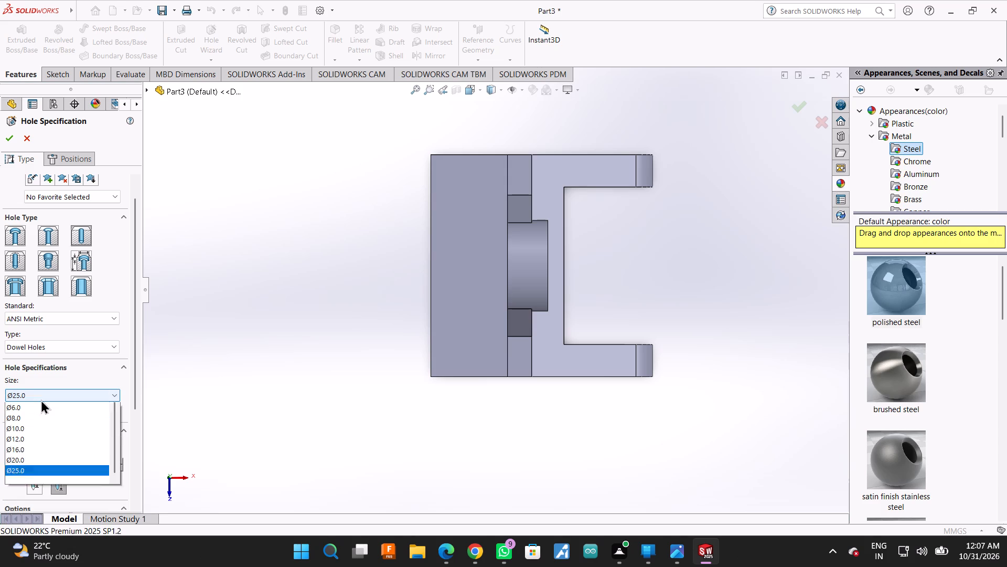
scroll(42, 455, down, 3)
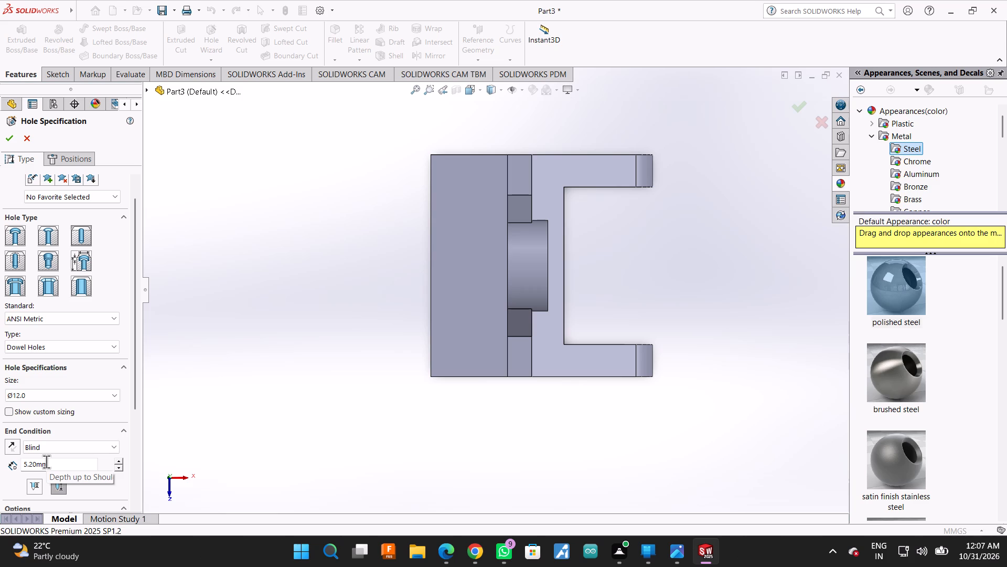
Show the custom sizing for the dowel hole and look over its end condition, near side countersink and tolerance settings.
click(6, 411)
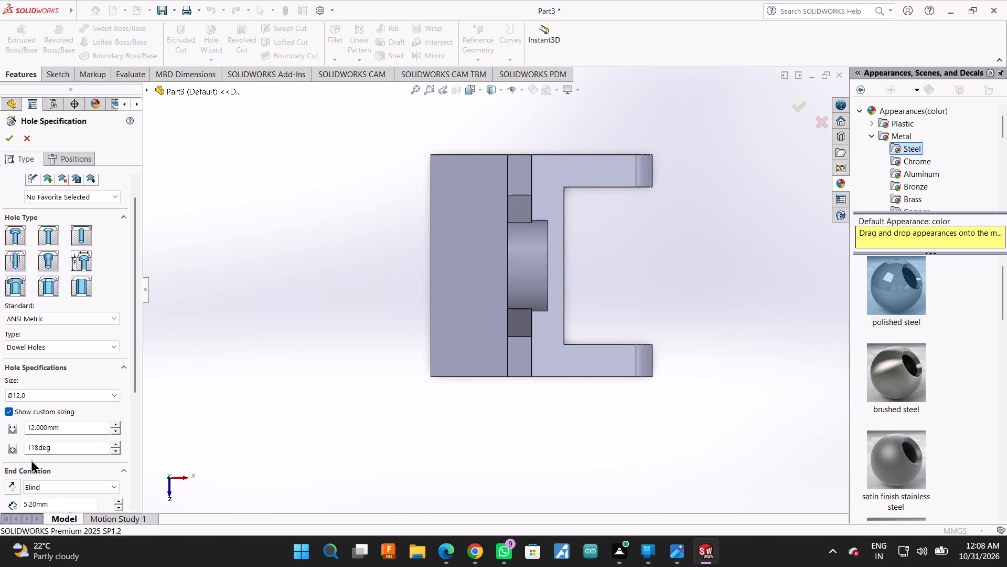
scroll(115, 469, down, 3)
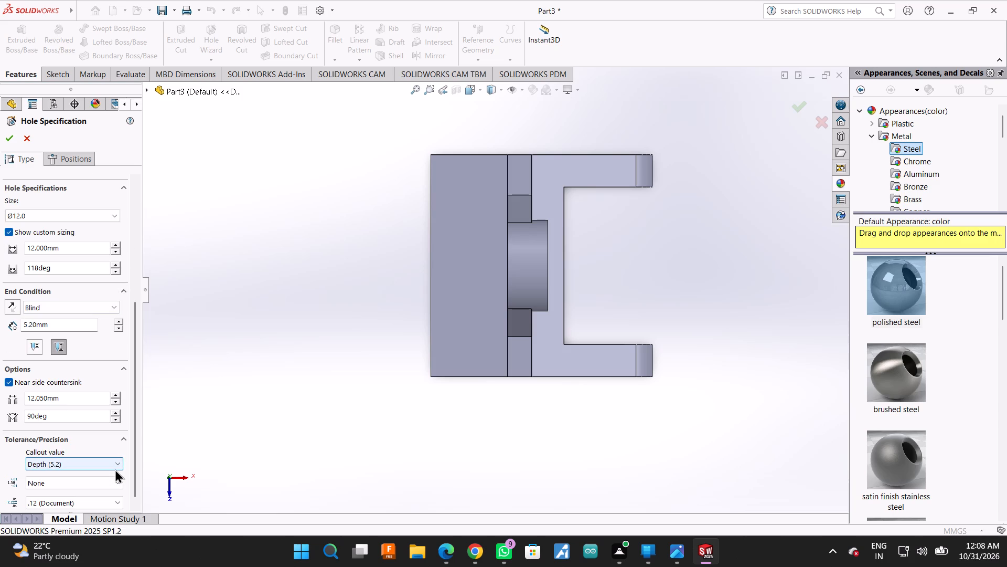
scroll(115, 469, up, 3)
scroll(203, 489, down, 1)
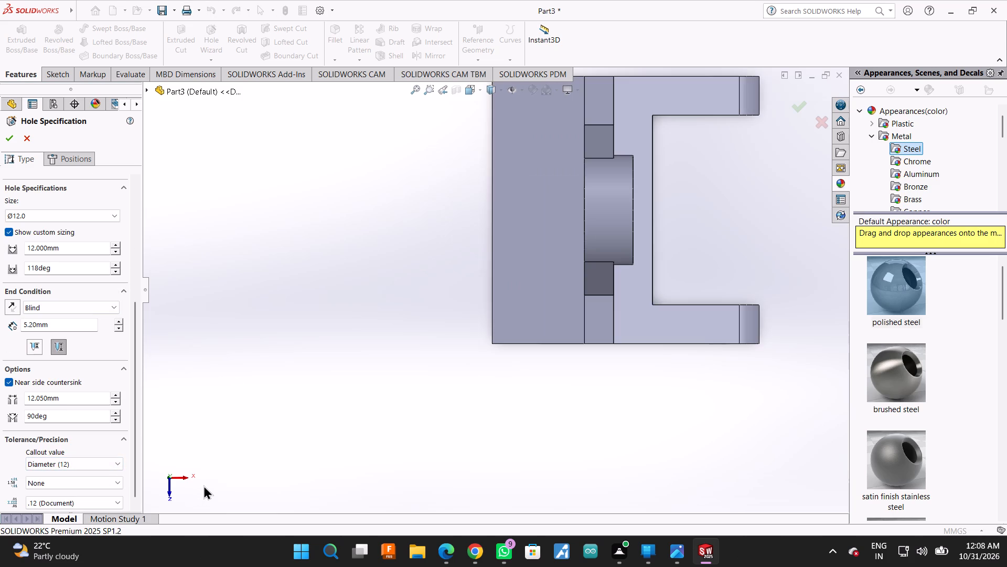
scroll(220, 499, up, 1)
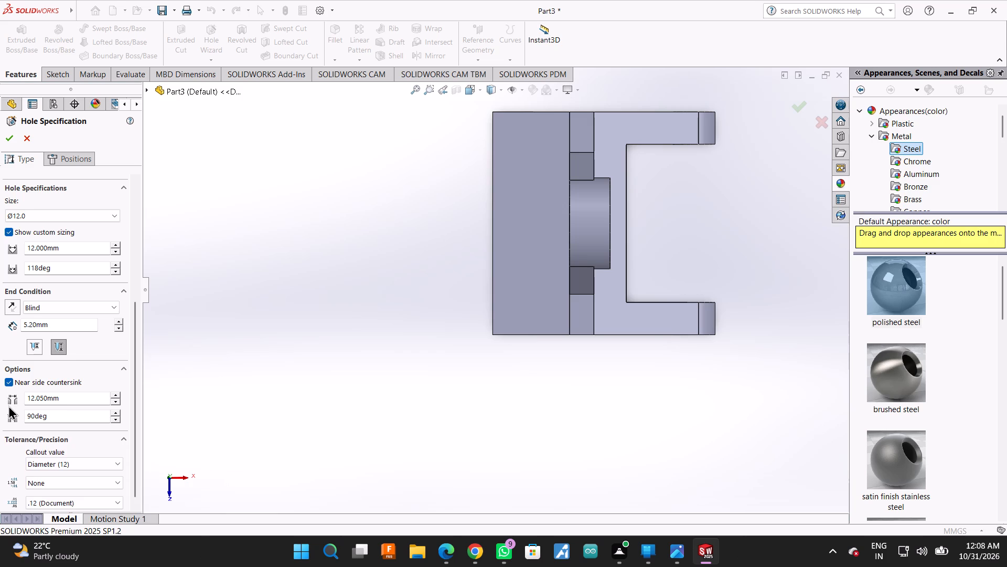
scroll(8, 405, down, 2)
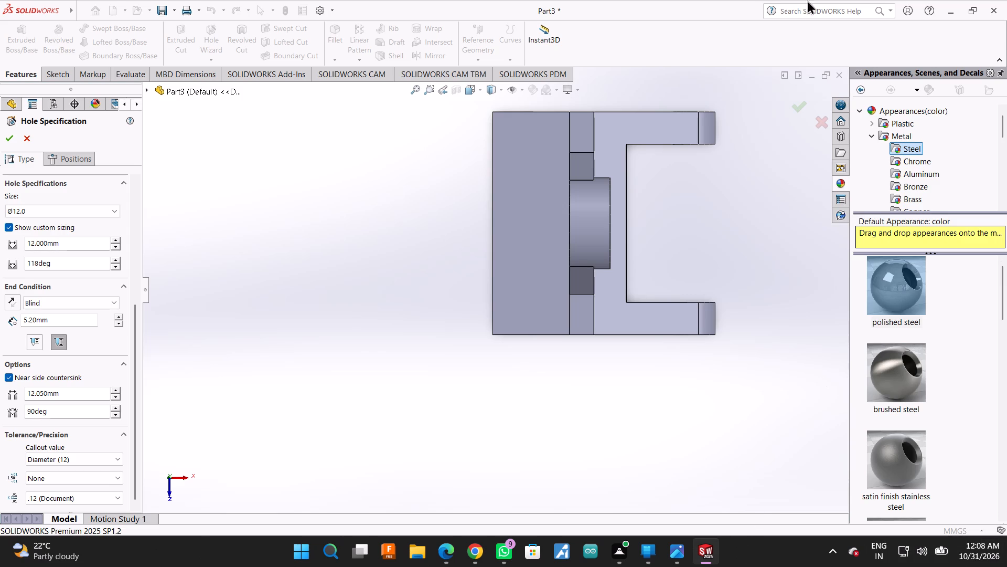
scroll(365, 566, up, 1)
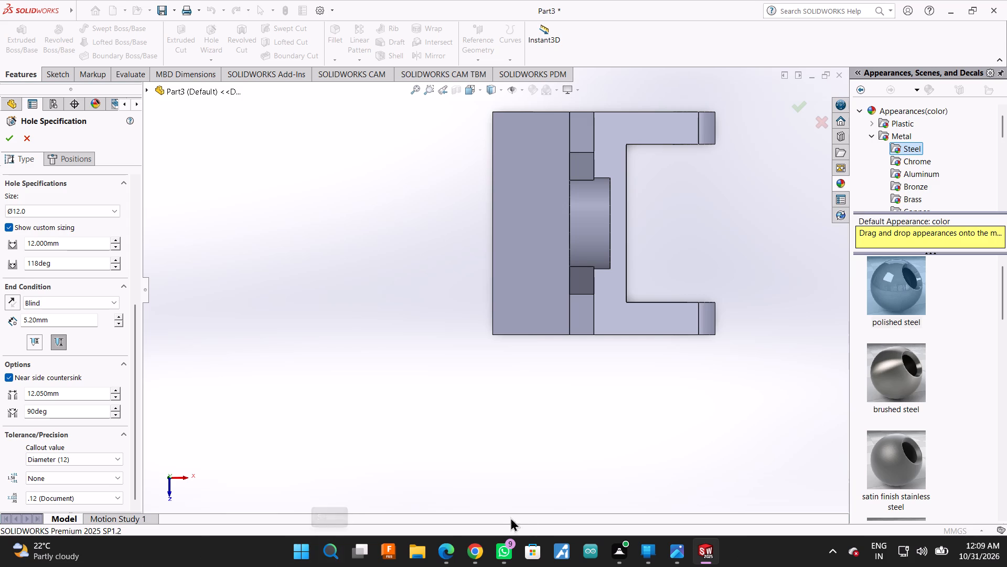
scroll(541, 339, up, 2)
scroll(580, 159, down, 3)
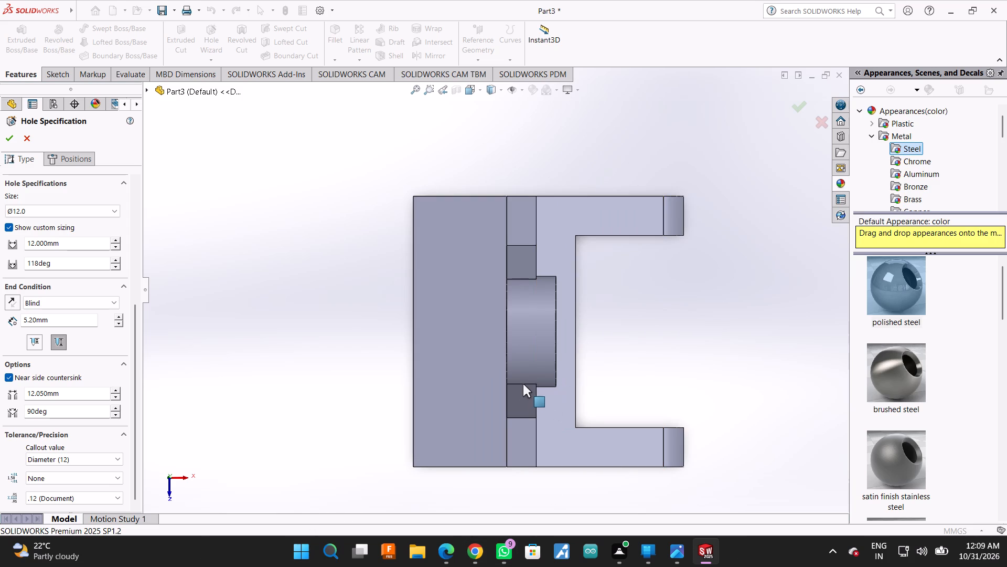
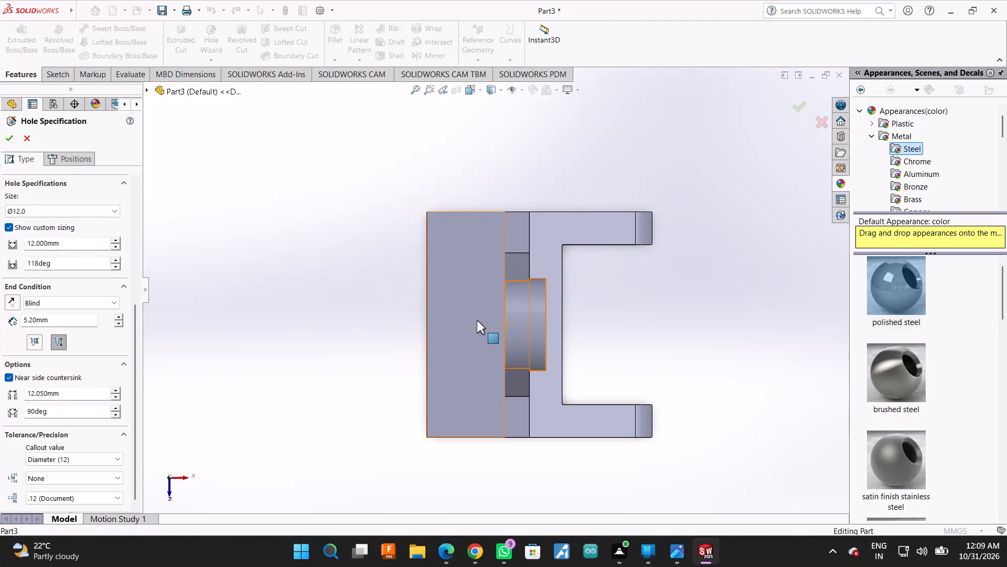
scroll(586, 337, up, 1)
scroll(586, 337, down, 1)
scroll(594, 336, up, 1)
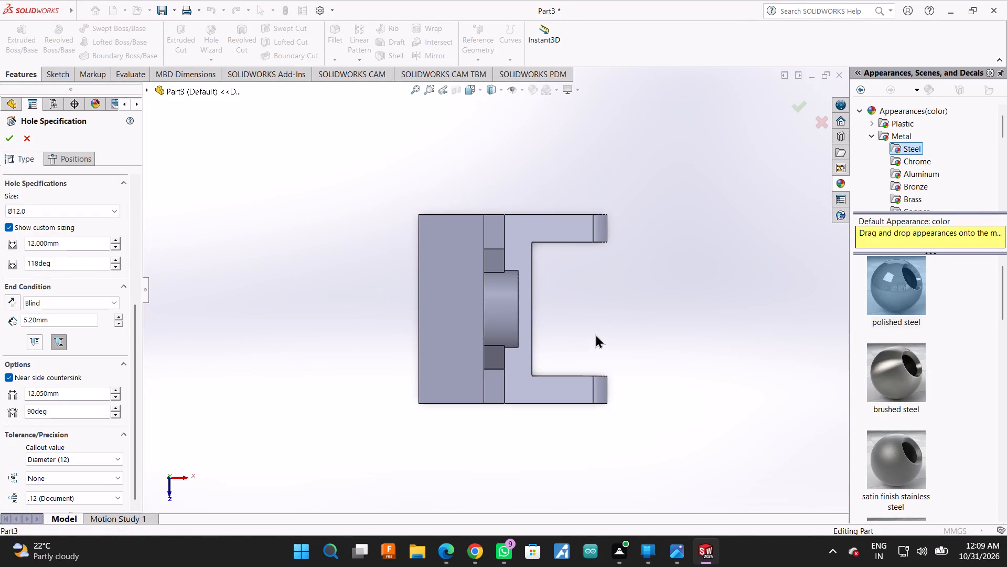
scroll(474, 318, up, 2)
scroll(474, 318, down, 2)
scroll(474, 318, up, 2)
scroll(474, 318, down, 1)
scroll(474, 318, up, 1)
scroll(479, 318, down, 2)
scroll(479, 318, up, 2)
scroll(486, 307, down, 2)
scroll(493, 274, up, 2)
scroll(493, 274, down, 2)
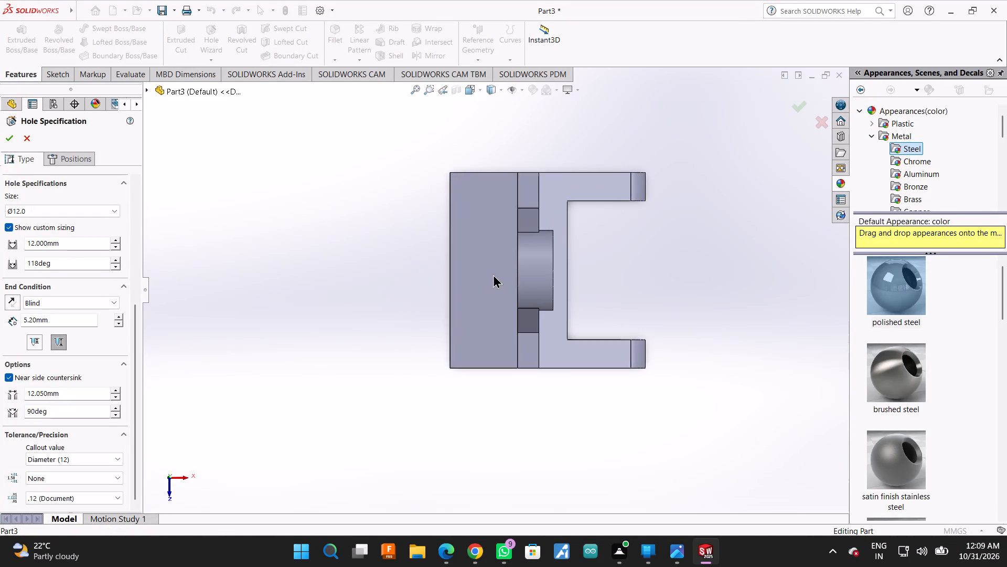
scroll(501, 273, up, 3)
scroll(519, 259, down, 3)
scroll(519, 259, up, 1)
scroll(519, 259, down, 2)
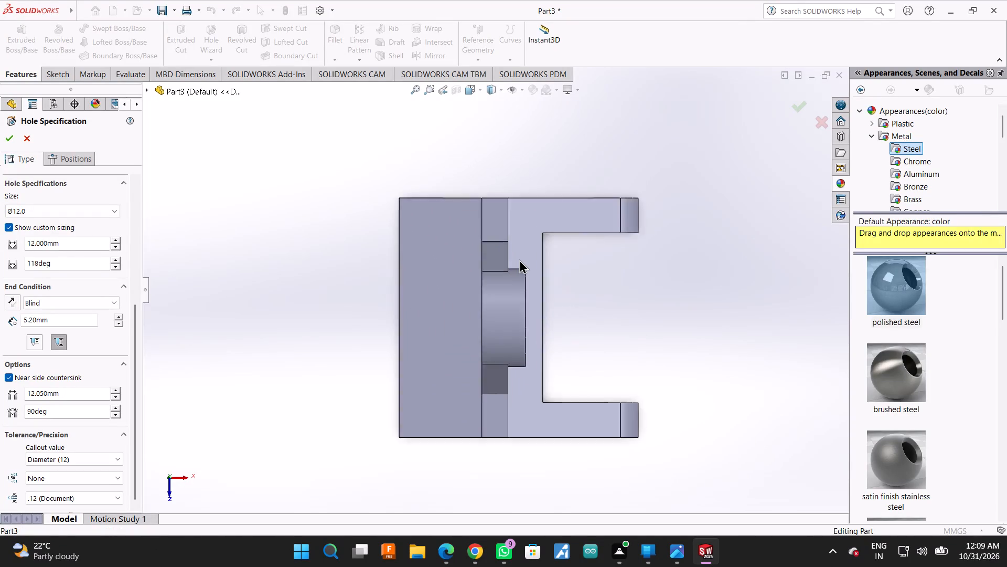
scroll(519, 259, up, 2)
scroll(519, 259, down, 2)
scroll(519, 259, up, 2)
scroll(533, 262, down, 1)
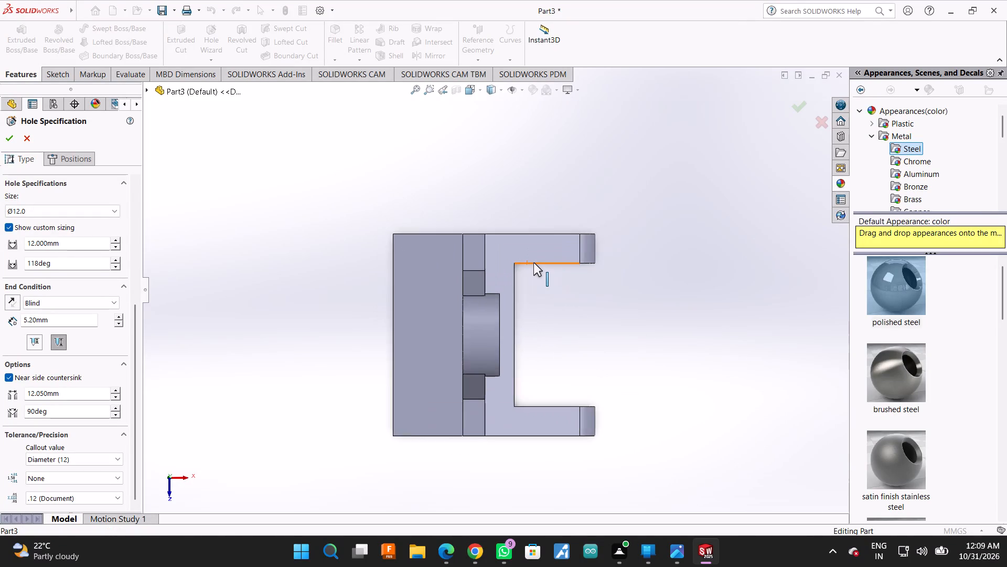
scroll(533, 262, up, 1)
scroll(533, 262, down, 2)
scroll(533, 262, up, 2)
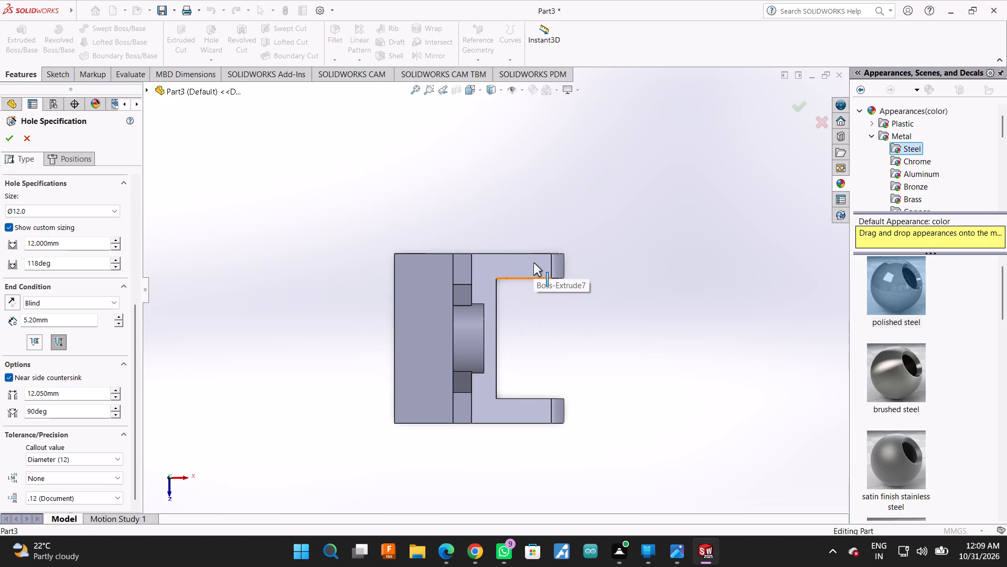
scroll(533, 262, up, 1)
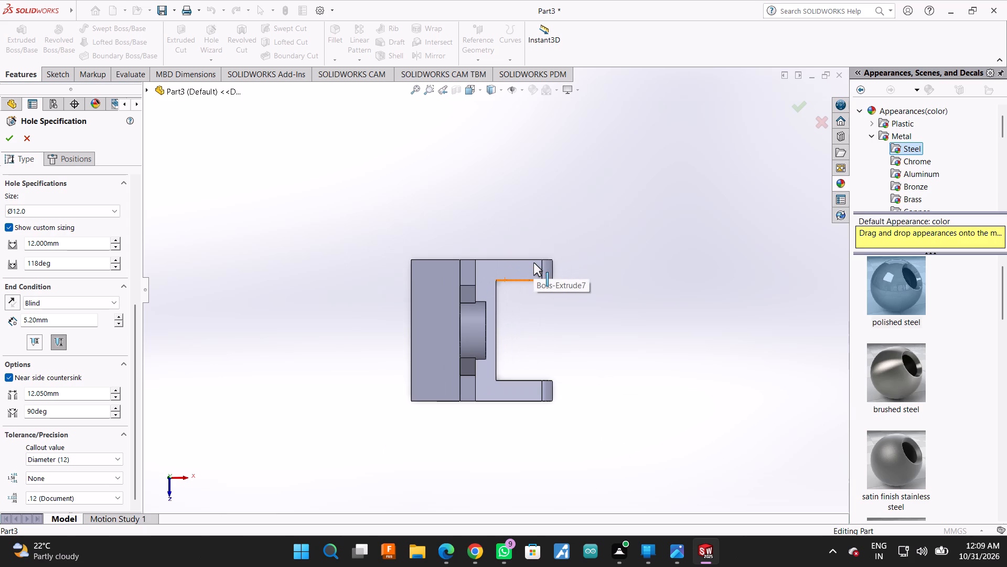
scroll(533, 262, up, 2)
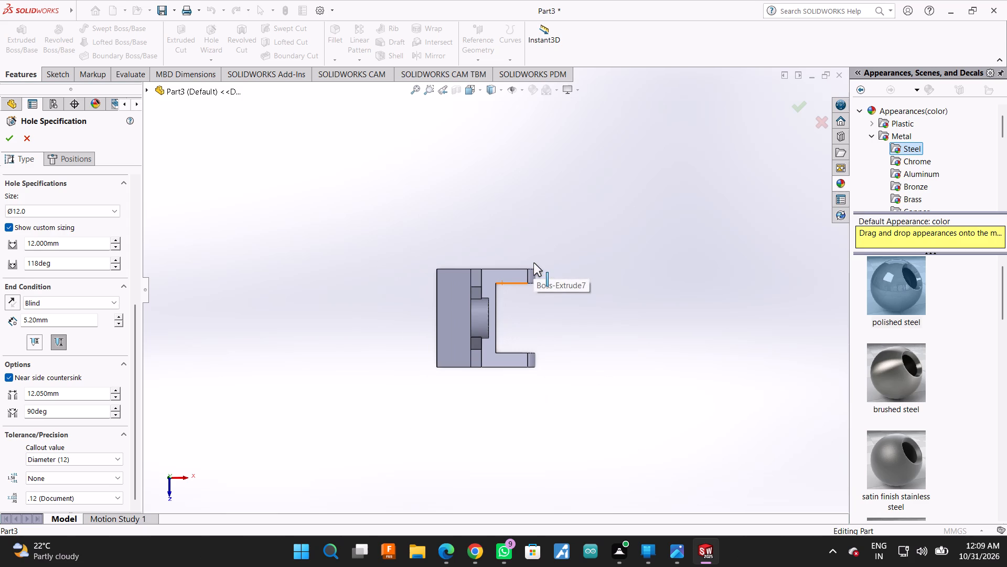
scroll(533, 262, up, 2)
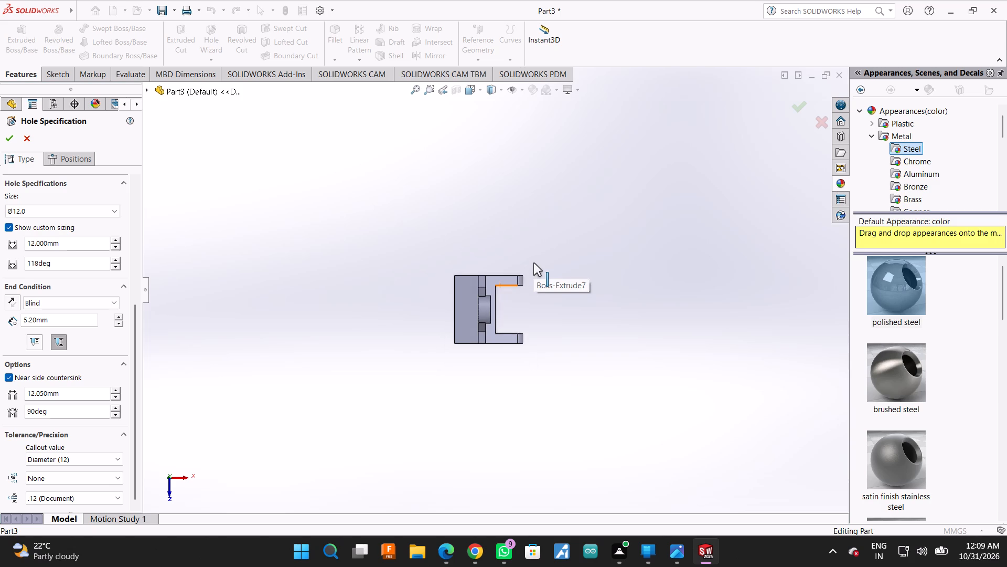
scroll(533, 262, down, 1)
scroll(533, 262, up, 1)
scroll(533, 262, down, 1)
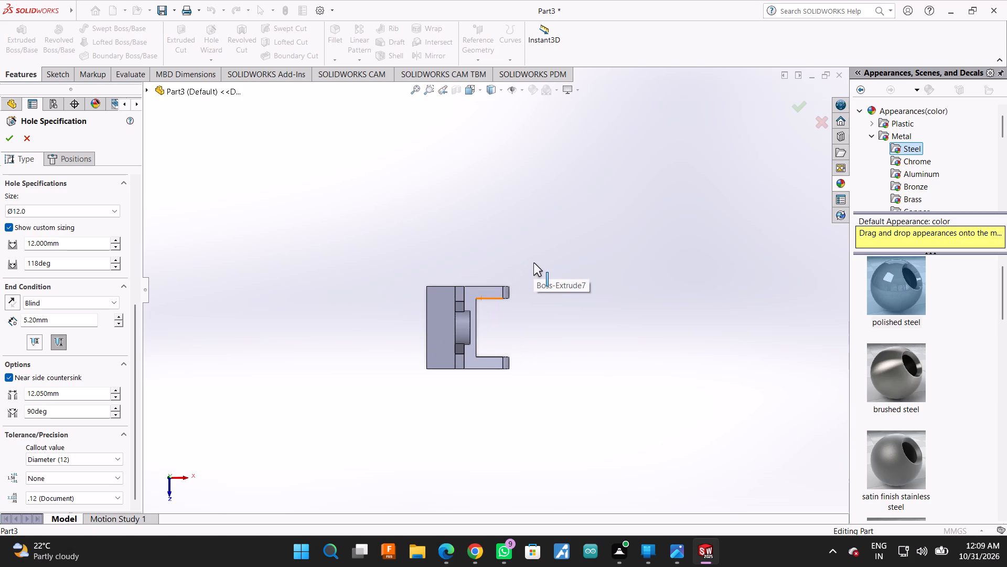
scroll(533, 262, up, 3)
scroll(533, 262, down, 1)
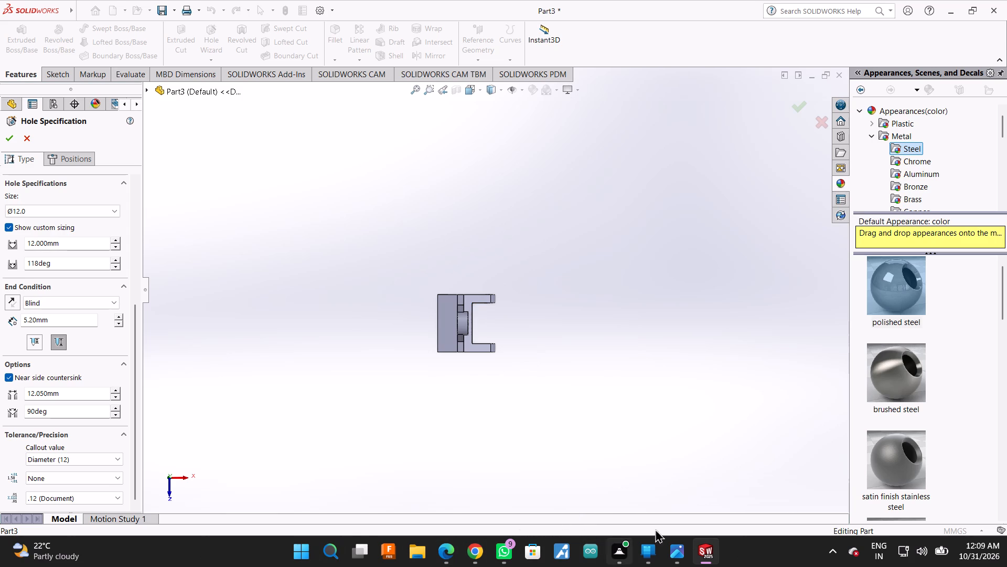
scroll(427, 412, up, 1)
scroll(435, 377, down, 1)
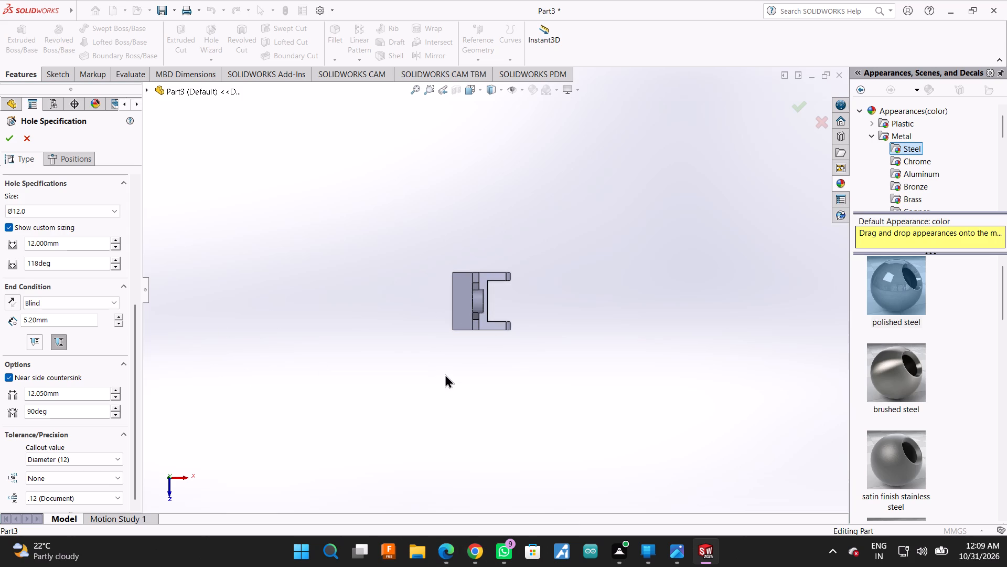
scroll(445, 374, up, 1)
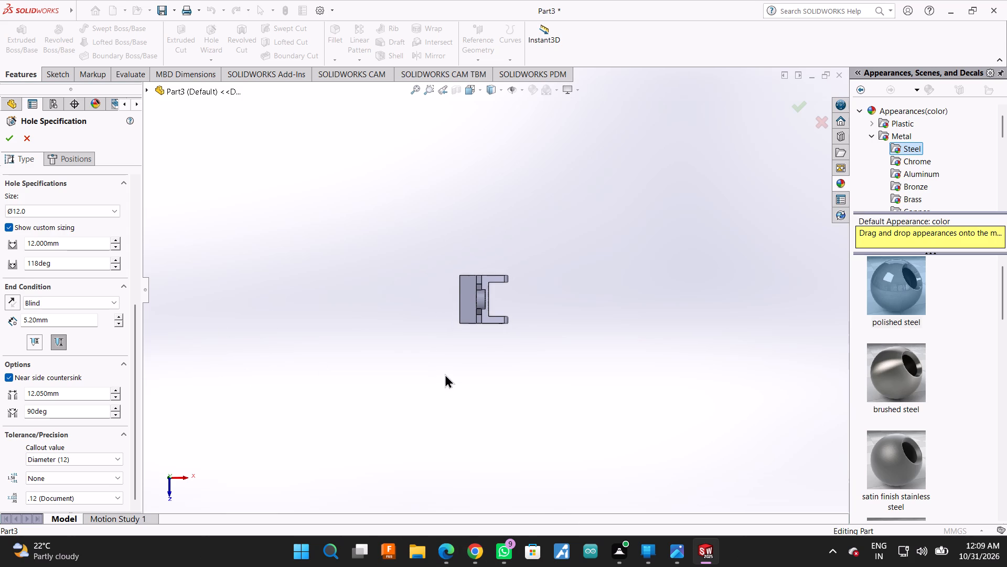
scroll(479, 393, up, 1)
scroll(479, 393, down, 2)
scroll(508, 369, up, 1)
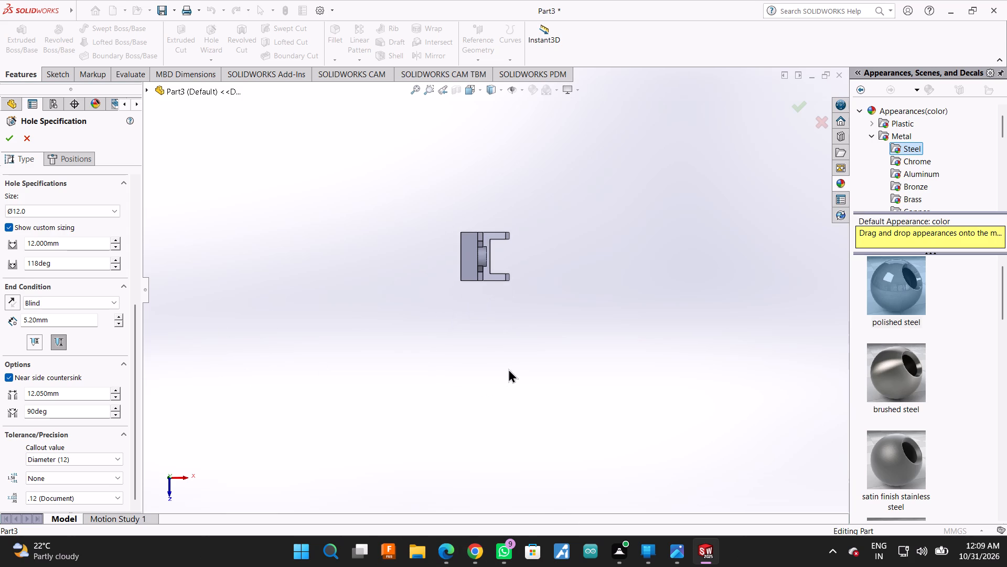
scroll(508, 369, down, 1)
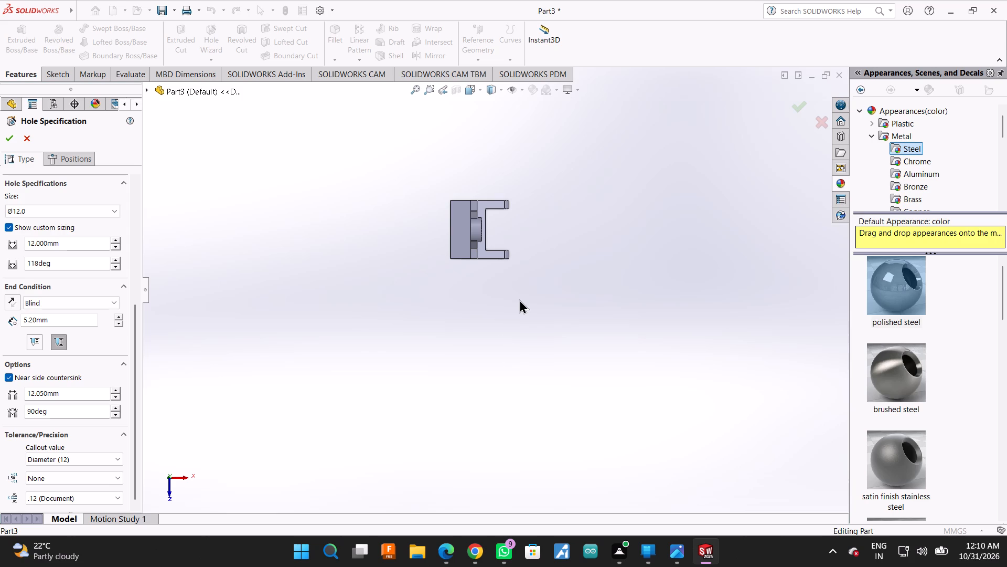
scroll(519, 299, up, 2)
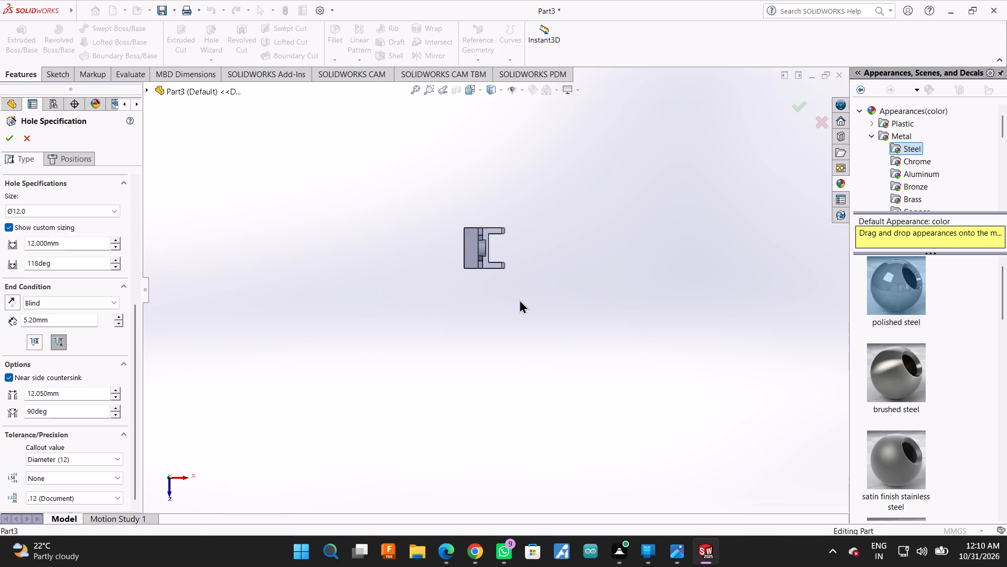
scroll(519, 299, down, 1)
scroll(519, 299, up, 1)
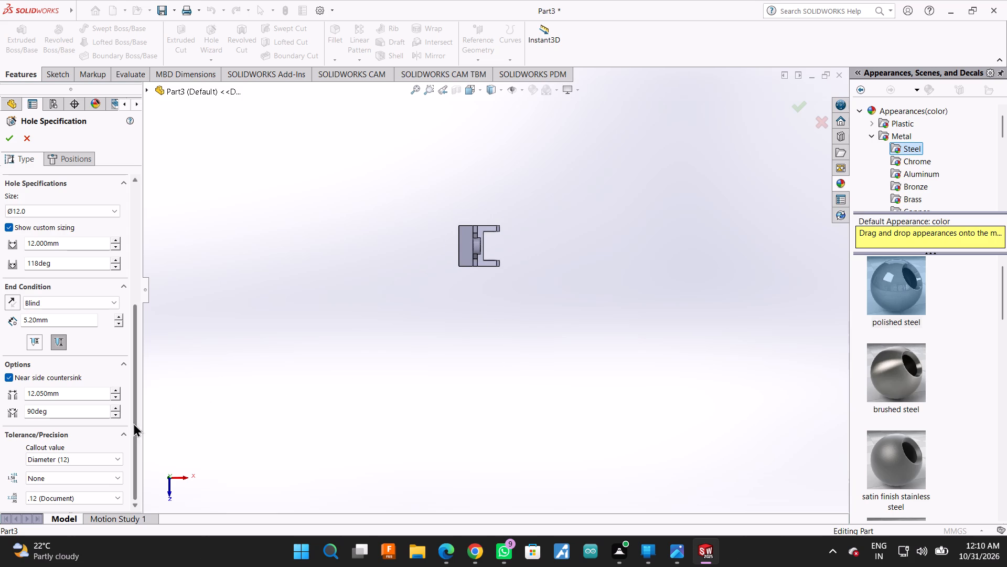
Set the tolerance/precision callout value of the dowel hole to Depth (5.2).
scroll(124, 428, down, 3)
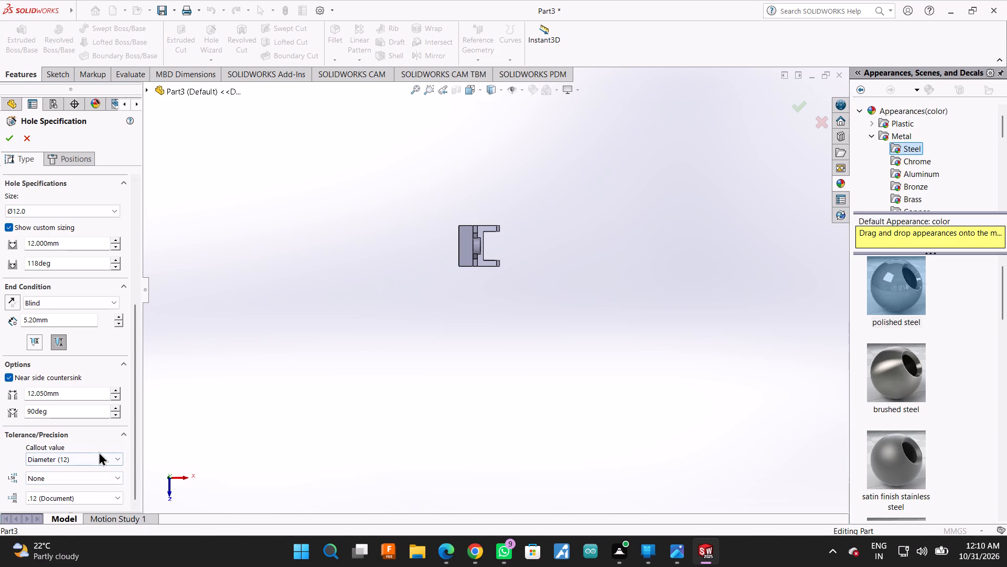
scroll(97, 457, up, 1)
click(95, 457)
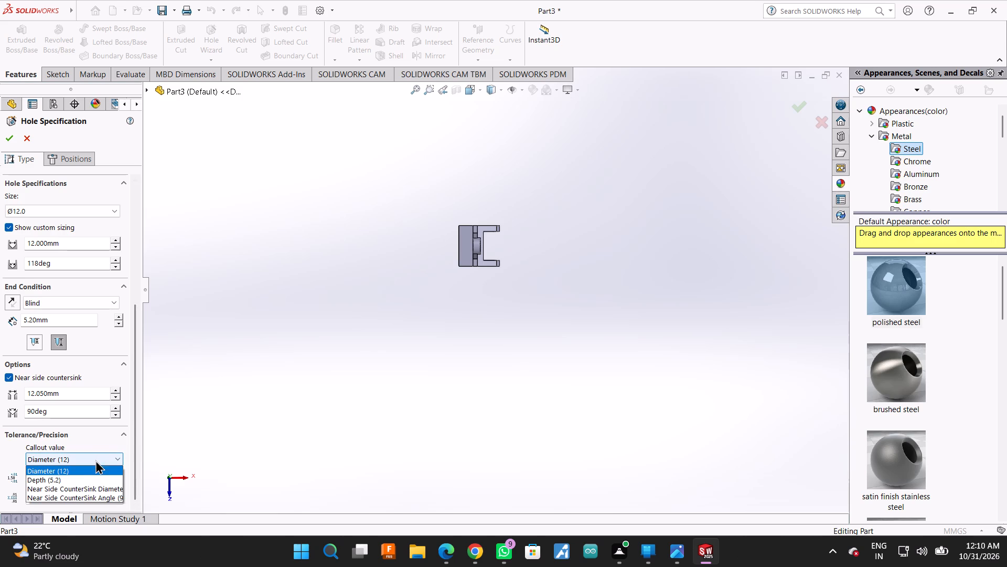
click(89, 479)
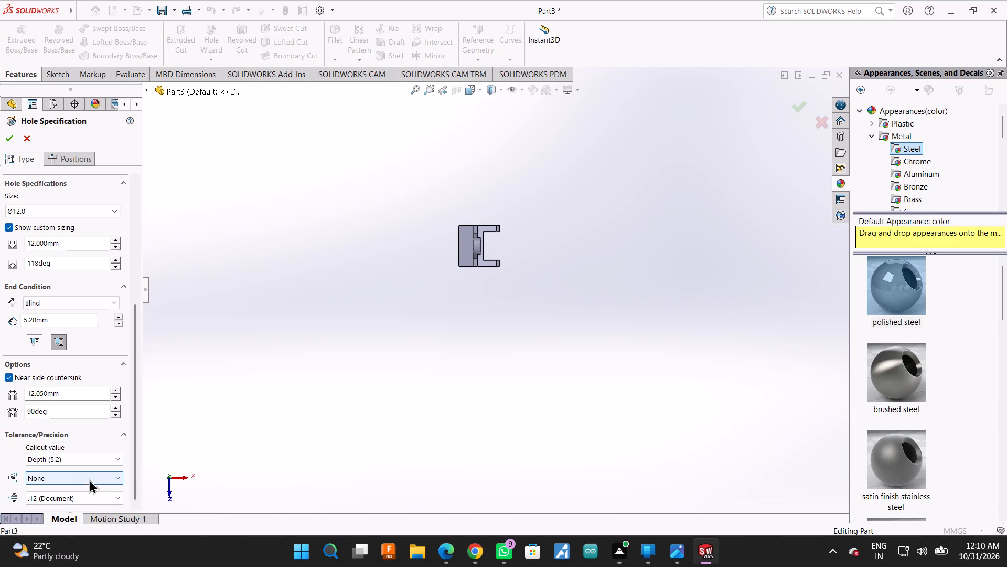
click(94, 457)
click(94, 457)
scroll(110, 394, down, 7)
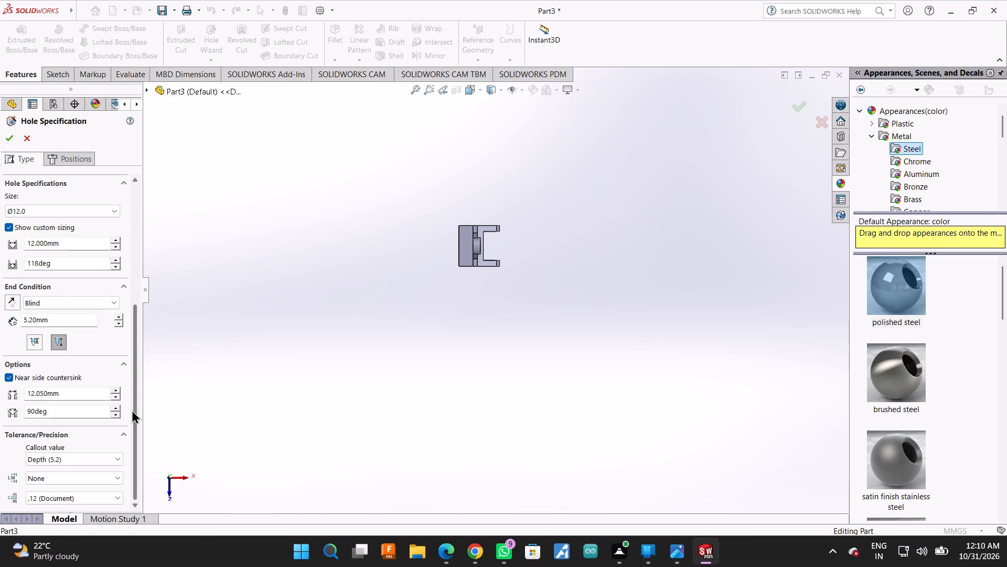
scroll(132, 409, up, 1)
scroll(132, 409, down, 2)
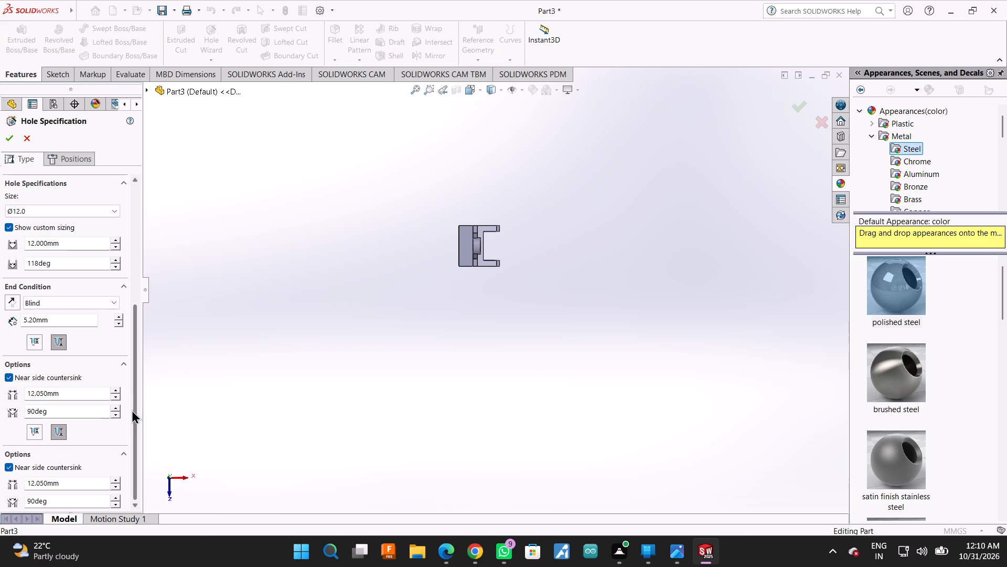
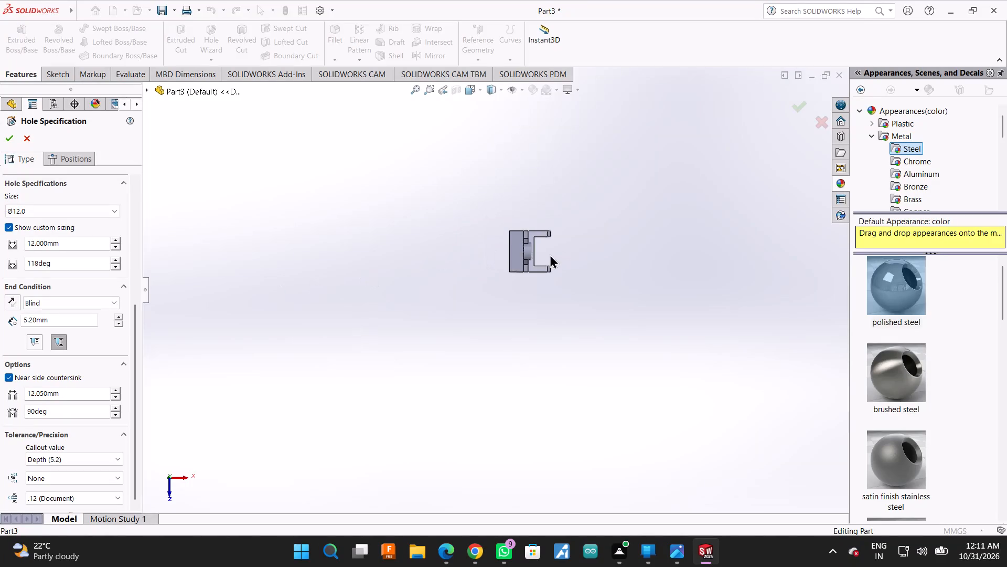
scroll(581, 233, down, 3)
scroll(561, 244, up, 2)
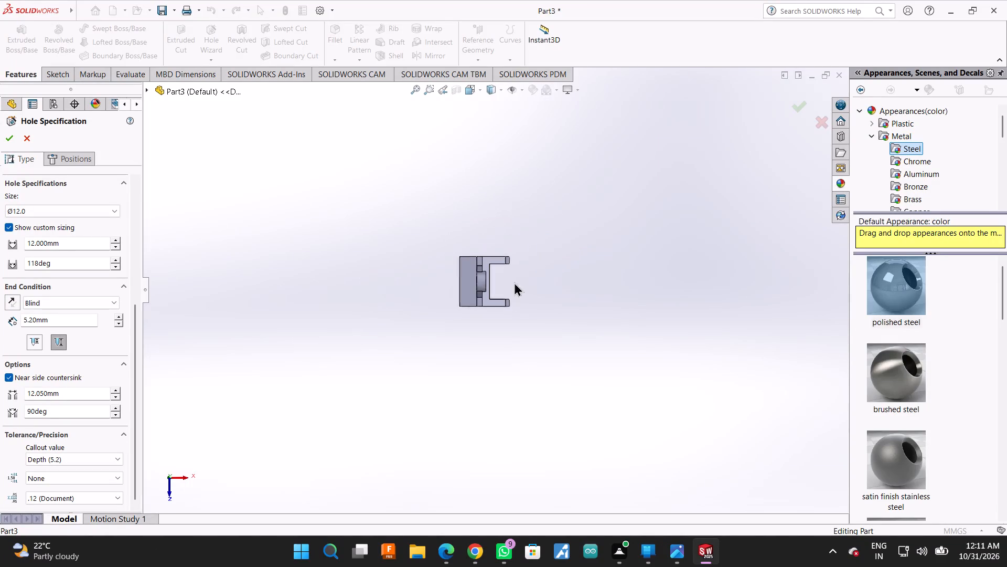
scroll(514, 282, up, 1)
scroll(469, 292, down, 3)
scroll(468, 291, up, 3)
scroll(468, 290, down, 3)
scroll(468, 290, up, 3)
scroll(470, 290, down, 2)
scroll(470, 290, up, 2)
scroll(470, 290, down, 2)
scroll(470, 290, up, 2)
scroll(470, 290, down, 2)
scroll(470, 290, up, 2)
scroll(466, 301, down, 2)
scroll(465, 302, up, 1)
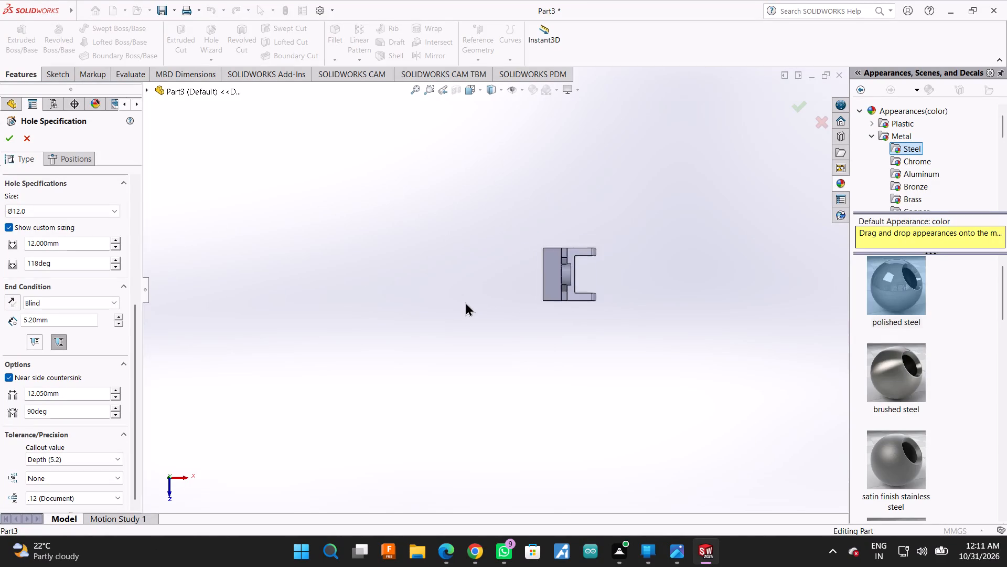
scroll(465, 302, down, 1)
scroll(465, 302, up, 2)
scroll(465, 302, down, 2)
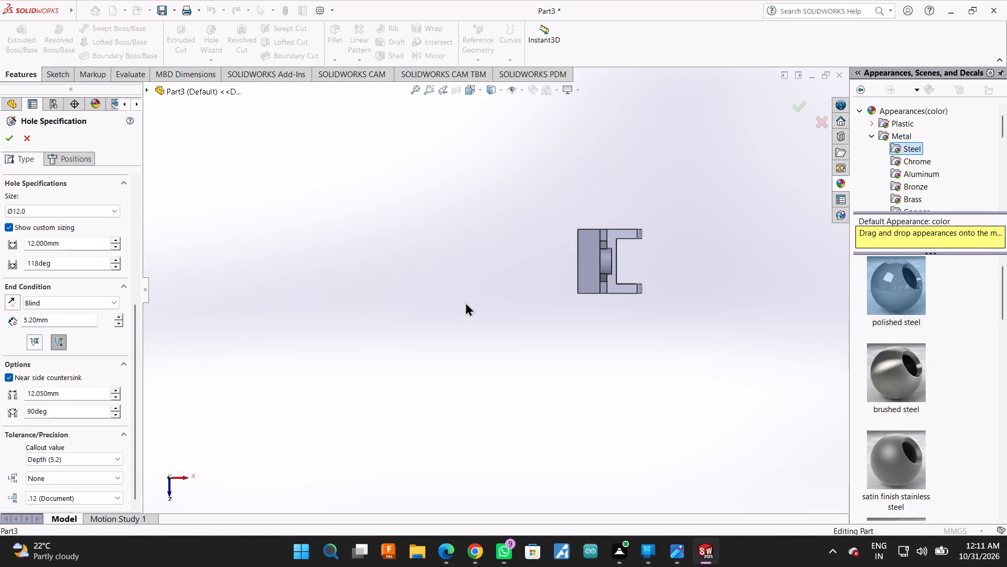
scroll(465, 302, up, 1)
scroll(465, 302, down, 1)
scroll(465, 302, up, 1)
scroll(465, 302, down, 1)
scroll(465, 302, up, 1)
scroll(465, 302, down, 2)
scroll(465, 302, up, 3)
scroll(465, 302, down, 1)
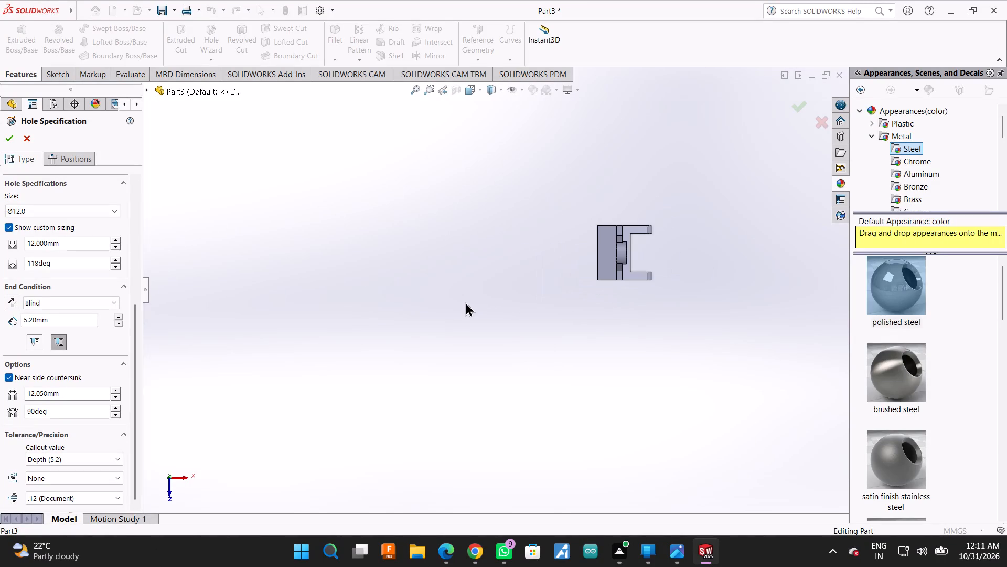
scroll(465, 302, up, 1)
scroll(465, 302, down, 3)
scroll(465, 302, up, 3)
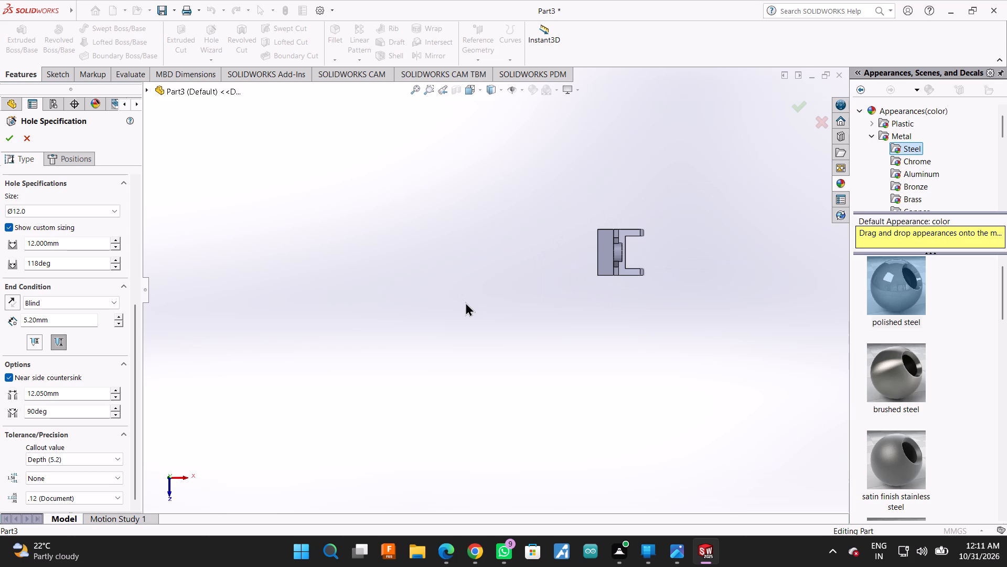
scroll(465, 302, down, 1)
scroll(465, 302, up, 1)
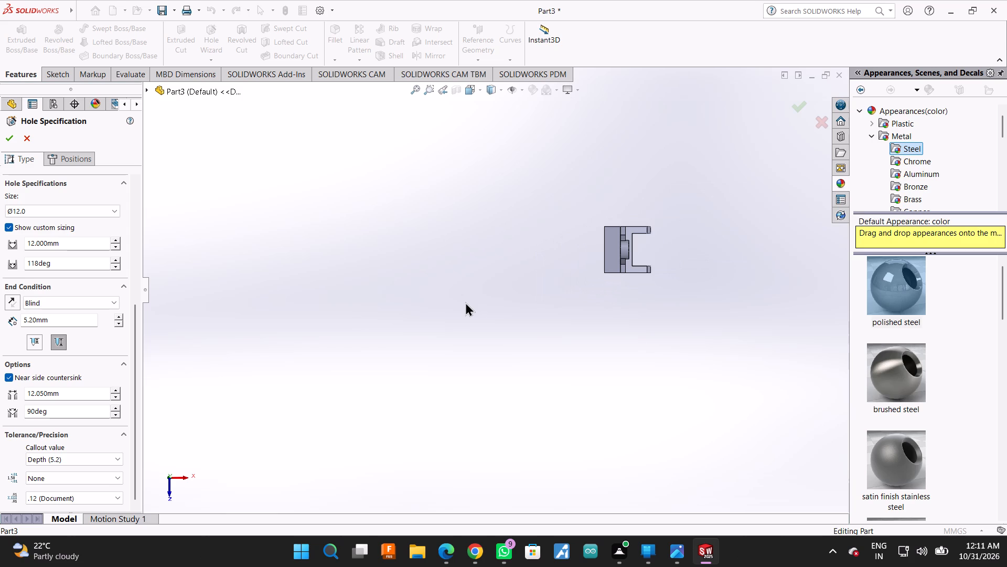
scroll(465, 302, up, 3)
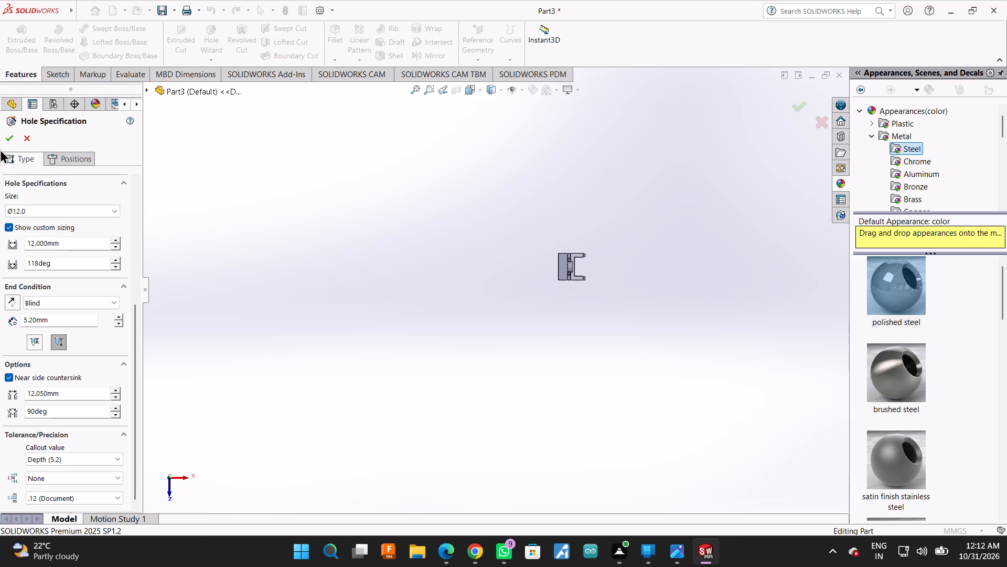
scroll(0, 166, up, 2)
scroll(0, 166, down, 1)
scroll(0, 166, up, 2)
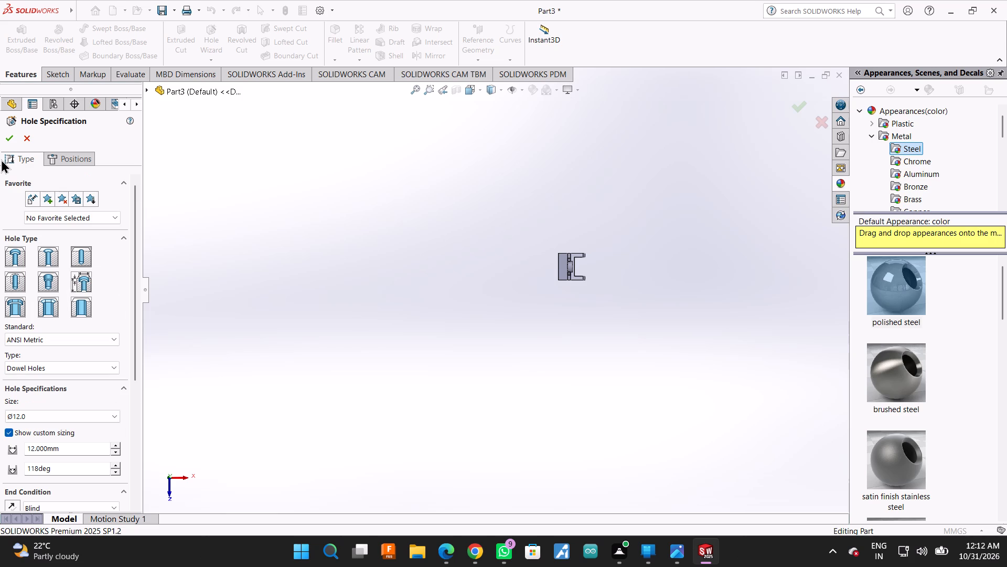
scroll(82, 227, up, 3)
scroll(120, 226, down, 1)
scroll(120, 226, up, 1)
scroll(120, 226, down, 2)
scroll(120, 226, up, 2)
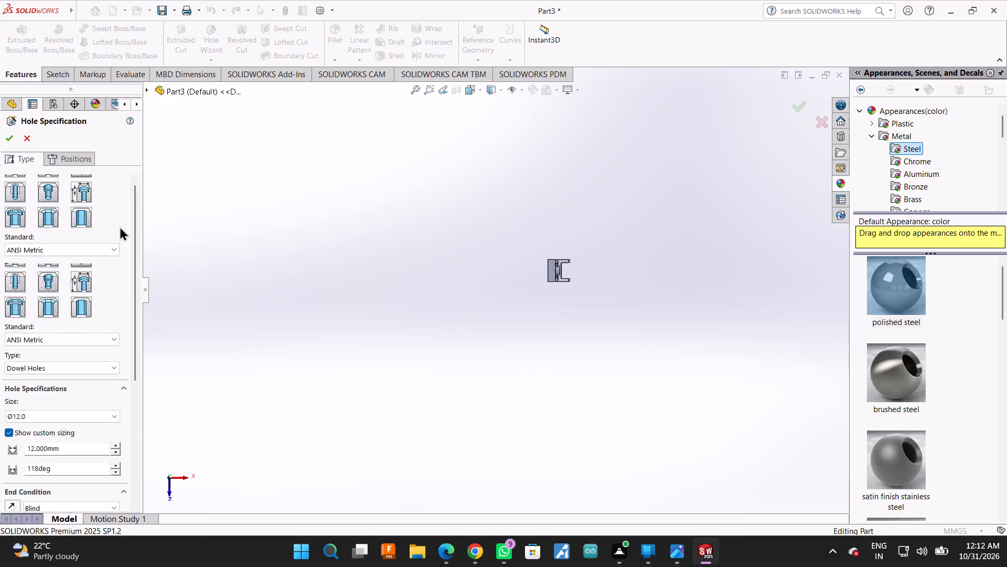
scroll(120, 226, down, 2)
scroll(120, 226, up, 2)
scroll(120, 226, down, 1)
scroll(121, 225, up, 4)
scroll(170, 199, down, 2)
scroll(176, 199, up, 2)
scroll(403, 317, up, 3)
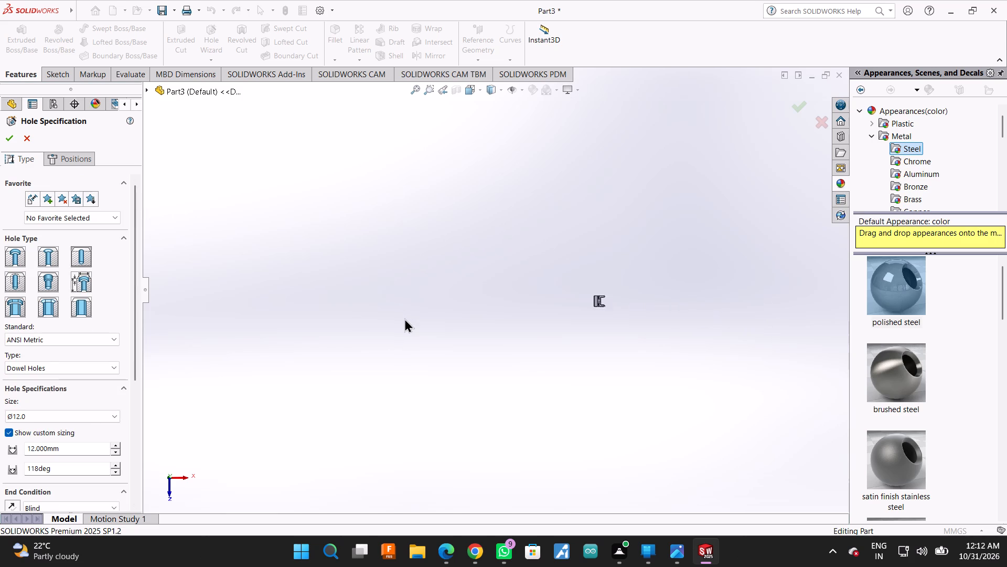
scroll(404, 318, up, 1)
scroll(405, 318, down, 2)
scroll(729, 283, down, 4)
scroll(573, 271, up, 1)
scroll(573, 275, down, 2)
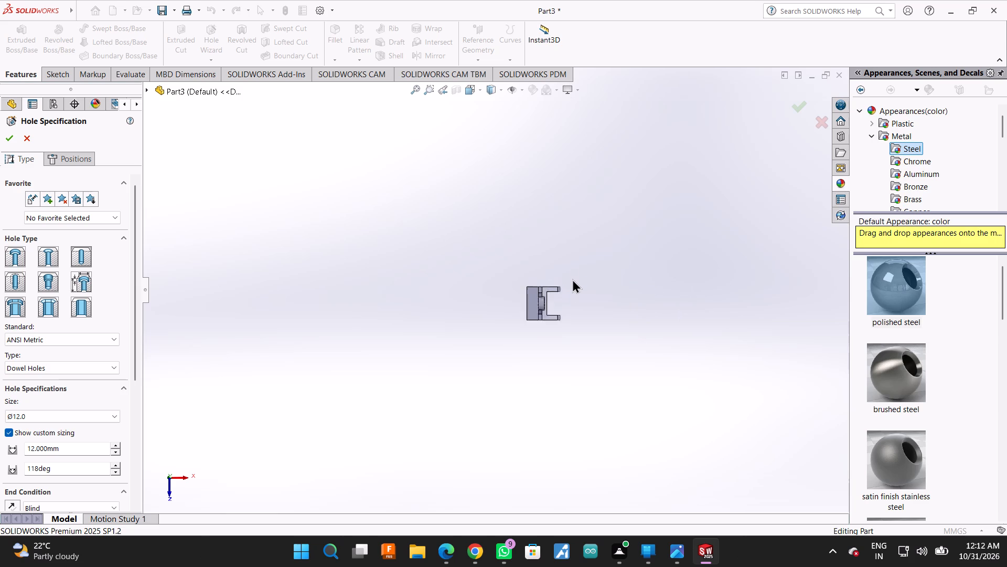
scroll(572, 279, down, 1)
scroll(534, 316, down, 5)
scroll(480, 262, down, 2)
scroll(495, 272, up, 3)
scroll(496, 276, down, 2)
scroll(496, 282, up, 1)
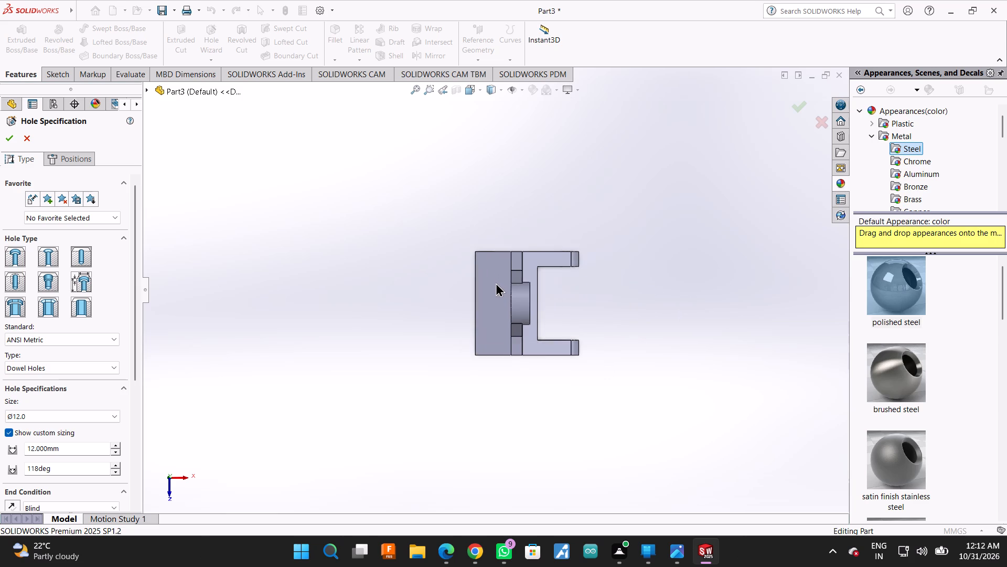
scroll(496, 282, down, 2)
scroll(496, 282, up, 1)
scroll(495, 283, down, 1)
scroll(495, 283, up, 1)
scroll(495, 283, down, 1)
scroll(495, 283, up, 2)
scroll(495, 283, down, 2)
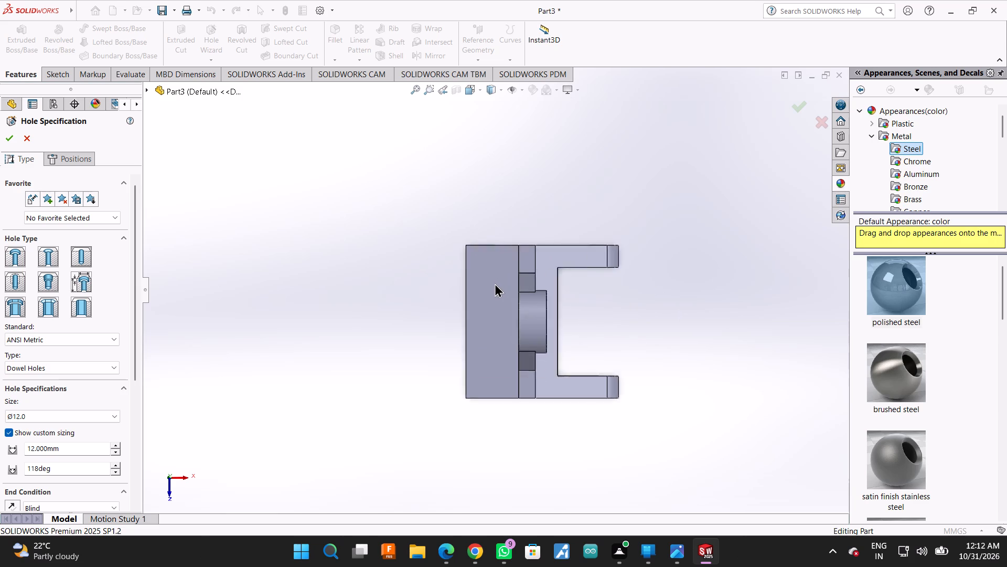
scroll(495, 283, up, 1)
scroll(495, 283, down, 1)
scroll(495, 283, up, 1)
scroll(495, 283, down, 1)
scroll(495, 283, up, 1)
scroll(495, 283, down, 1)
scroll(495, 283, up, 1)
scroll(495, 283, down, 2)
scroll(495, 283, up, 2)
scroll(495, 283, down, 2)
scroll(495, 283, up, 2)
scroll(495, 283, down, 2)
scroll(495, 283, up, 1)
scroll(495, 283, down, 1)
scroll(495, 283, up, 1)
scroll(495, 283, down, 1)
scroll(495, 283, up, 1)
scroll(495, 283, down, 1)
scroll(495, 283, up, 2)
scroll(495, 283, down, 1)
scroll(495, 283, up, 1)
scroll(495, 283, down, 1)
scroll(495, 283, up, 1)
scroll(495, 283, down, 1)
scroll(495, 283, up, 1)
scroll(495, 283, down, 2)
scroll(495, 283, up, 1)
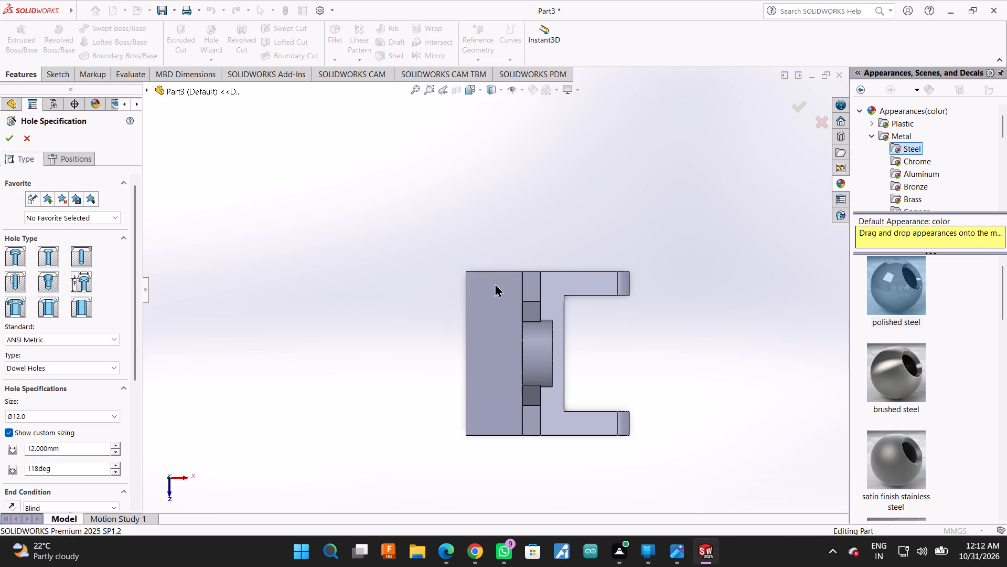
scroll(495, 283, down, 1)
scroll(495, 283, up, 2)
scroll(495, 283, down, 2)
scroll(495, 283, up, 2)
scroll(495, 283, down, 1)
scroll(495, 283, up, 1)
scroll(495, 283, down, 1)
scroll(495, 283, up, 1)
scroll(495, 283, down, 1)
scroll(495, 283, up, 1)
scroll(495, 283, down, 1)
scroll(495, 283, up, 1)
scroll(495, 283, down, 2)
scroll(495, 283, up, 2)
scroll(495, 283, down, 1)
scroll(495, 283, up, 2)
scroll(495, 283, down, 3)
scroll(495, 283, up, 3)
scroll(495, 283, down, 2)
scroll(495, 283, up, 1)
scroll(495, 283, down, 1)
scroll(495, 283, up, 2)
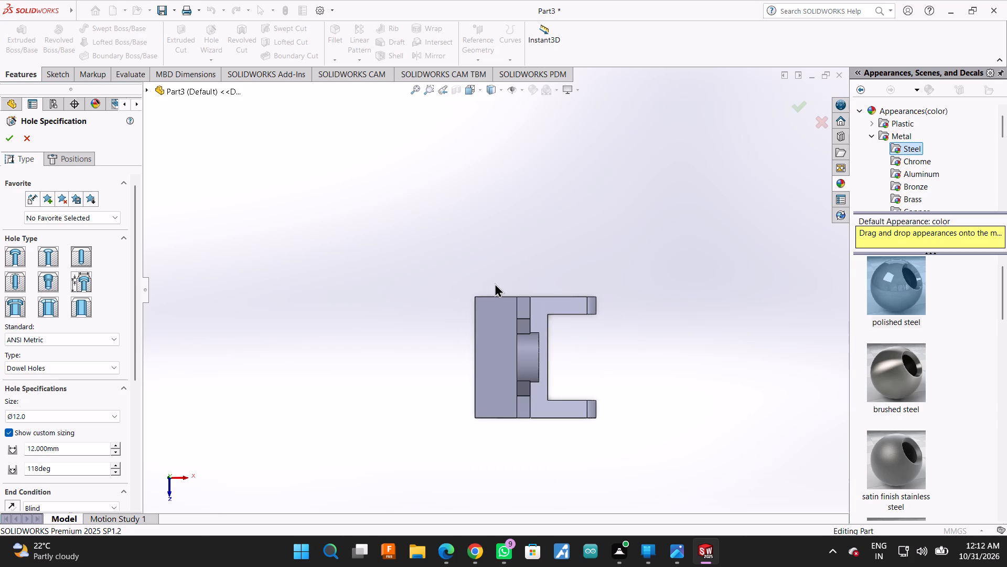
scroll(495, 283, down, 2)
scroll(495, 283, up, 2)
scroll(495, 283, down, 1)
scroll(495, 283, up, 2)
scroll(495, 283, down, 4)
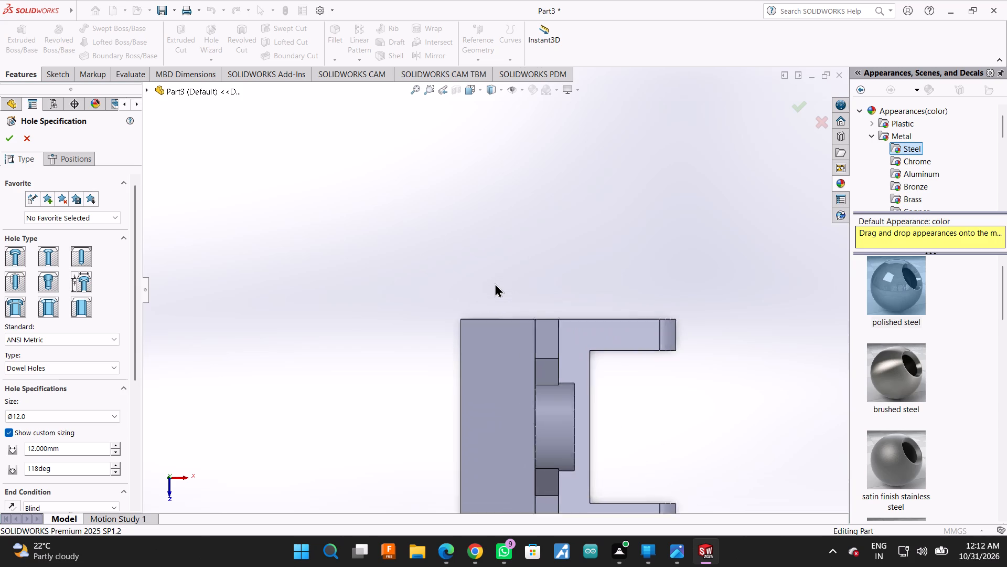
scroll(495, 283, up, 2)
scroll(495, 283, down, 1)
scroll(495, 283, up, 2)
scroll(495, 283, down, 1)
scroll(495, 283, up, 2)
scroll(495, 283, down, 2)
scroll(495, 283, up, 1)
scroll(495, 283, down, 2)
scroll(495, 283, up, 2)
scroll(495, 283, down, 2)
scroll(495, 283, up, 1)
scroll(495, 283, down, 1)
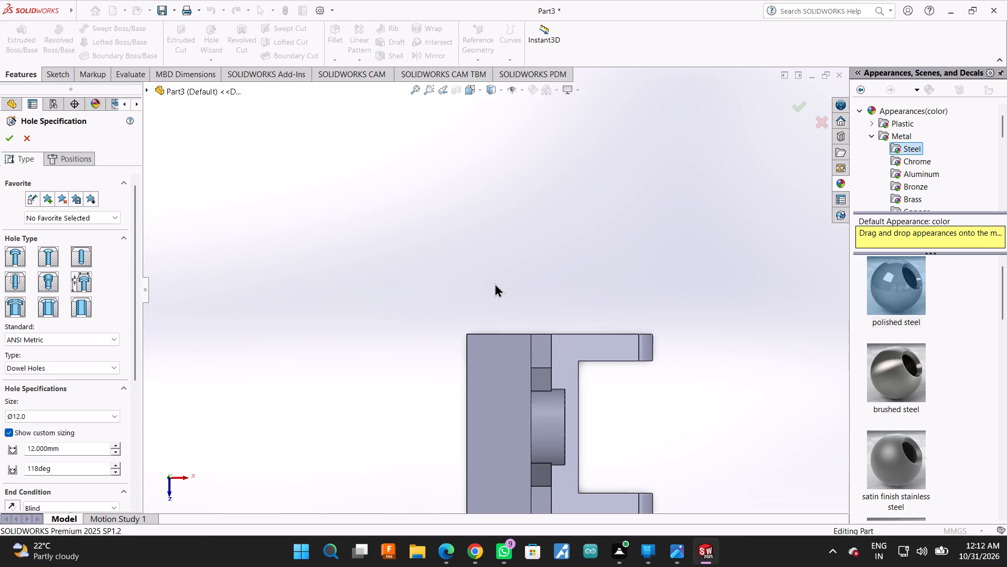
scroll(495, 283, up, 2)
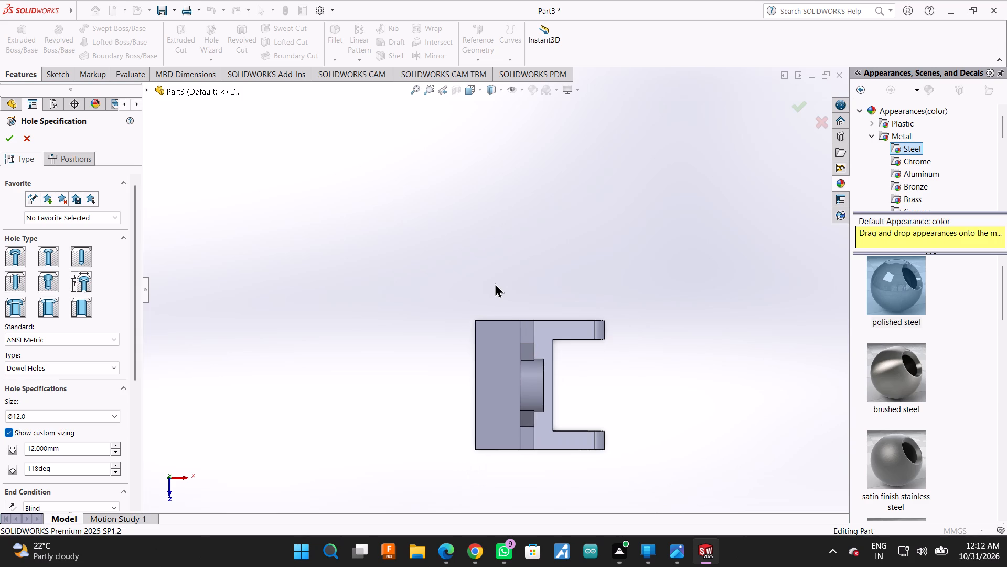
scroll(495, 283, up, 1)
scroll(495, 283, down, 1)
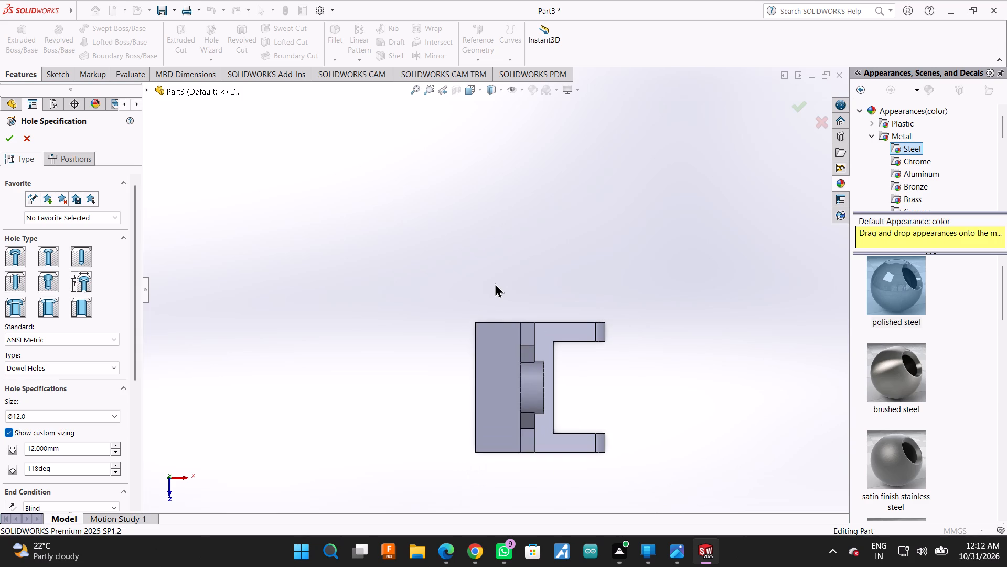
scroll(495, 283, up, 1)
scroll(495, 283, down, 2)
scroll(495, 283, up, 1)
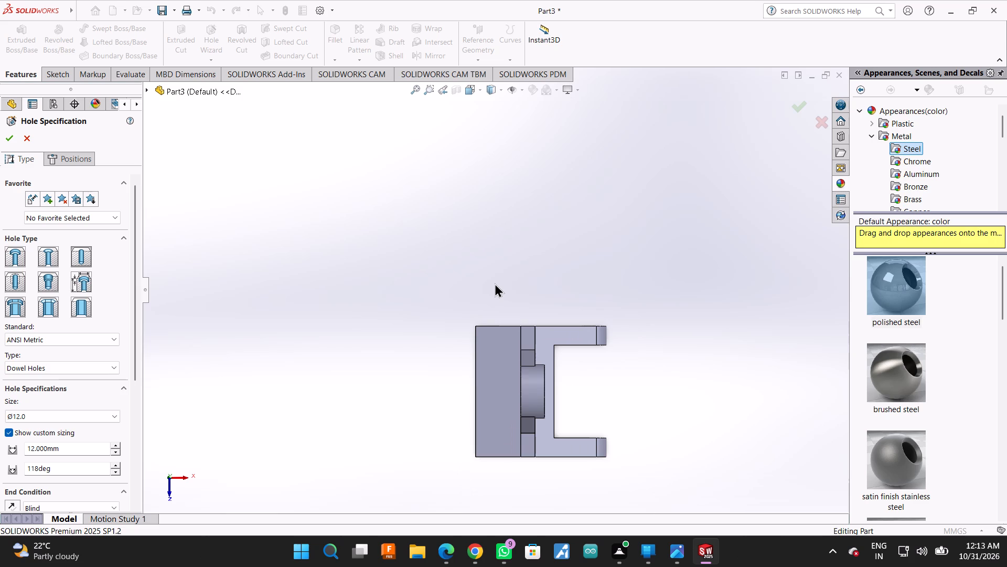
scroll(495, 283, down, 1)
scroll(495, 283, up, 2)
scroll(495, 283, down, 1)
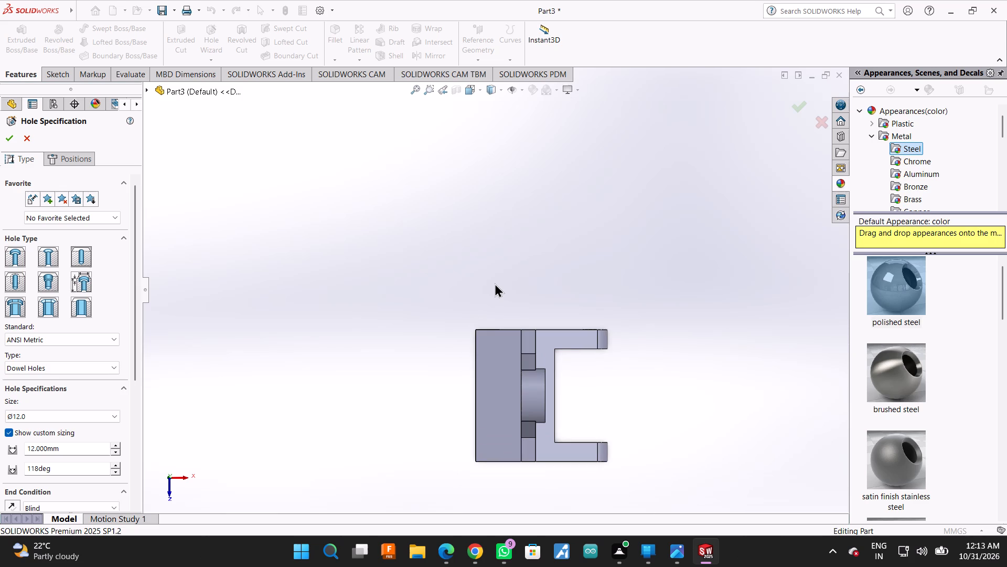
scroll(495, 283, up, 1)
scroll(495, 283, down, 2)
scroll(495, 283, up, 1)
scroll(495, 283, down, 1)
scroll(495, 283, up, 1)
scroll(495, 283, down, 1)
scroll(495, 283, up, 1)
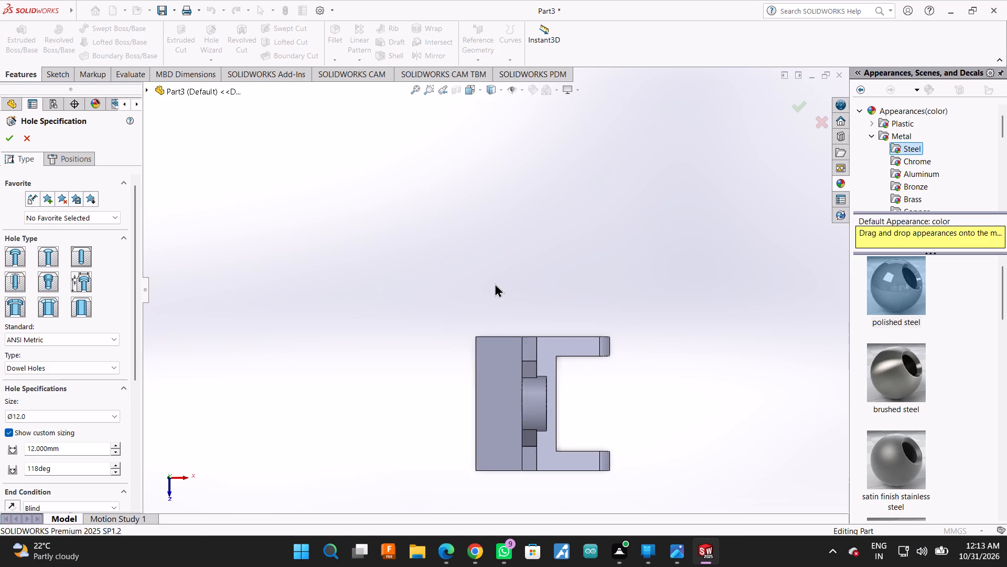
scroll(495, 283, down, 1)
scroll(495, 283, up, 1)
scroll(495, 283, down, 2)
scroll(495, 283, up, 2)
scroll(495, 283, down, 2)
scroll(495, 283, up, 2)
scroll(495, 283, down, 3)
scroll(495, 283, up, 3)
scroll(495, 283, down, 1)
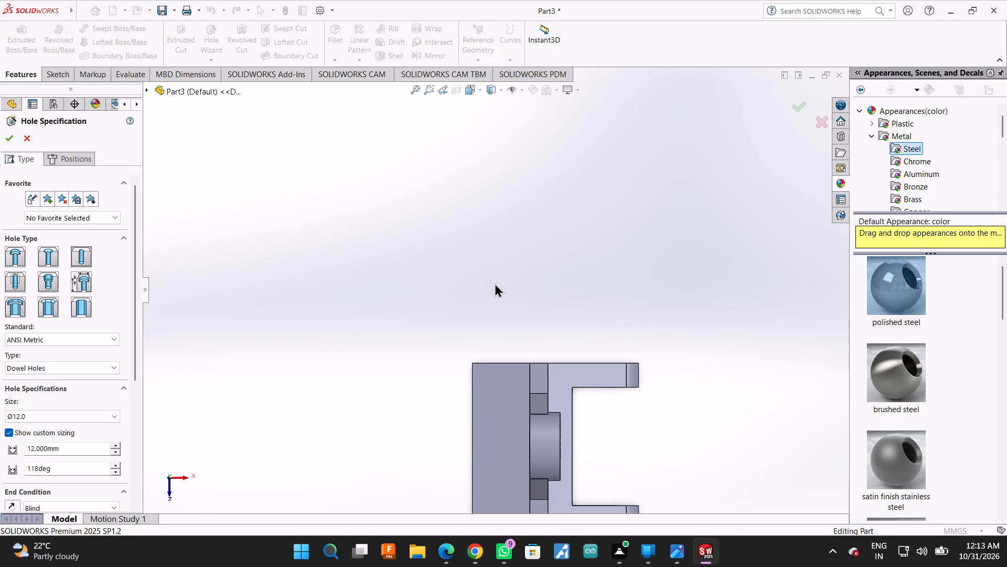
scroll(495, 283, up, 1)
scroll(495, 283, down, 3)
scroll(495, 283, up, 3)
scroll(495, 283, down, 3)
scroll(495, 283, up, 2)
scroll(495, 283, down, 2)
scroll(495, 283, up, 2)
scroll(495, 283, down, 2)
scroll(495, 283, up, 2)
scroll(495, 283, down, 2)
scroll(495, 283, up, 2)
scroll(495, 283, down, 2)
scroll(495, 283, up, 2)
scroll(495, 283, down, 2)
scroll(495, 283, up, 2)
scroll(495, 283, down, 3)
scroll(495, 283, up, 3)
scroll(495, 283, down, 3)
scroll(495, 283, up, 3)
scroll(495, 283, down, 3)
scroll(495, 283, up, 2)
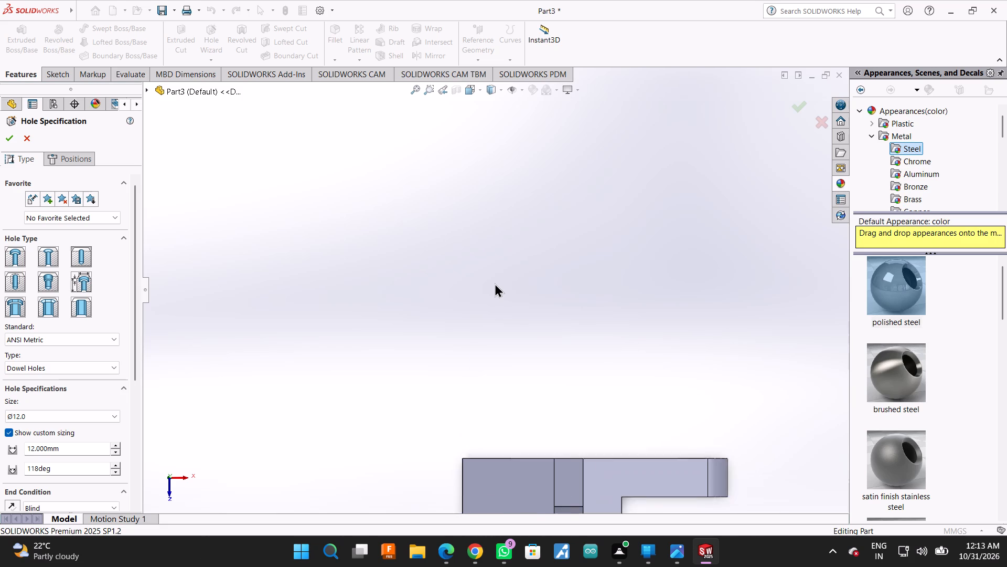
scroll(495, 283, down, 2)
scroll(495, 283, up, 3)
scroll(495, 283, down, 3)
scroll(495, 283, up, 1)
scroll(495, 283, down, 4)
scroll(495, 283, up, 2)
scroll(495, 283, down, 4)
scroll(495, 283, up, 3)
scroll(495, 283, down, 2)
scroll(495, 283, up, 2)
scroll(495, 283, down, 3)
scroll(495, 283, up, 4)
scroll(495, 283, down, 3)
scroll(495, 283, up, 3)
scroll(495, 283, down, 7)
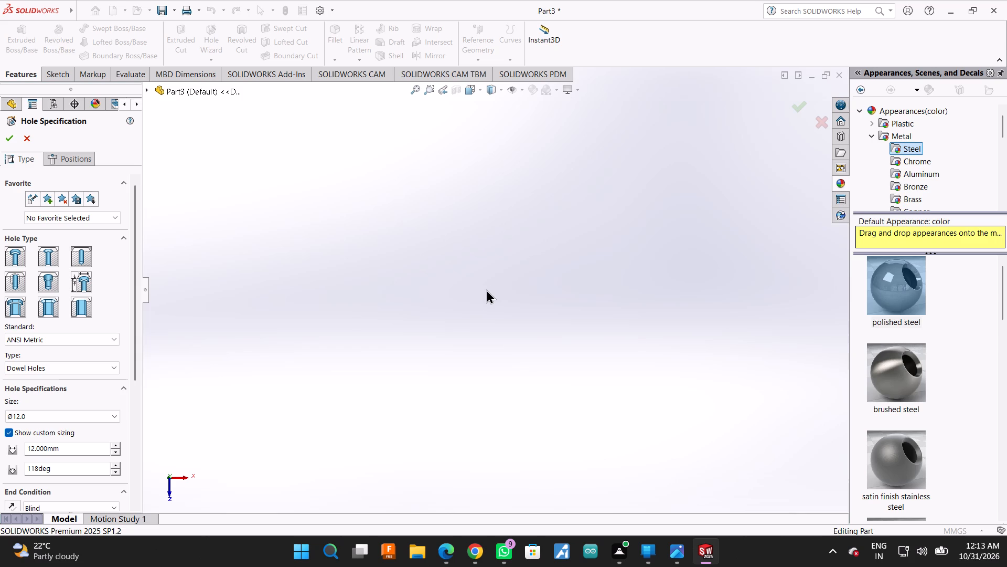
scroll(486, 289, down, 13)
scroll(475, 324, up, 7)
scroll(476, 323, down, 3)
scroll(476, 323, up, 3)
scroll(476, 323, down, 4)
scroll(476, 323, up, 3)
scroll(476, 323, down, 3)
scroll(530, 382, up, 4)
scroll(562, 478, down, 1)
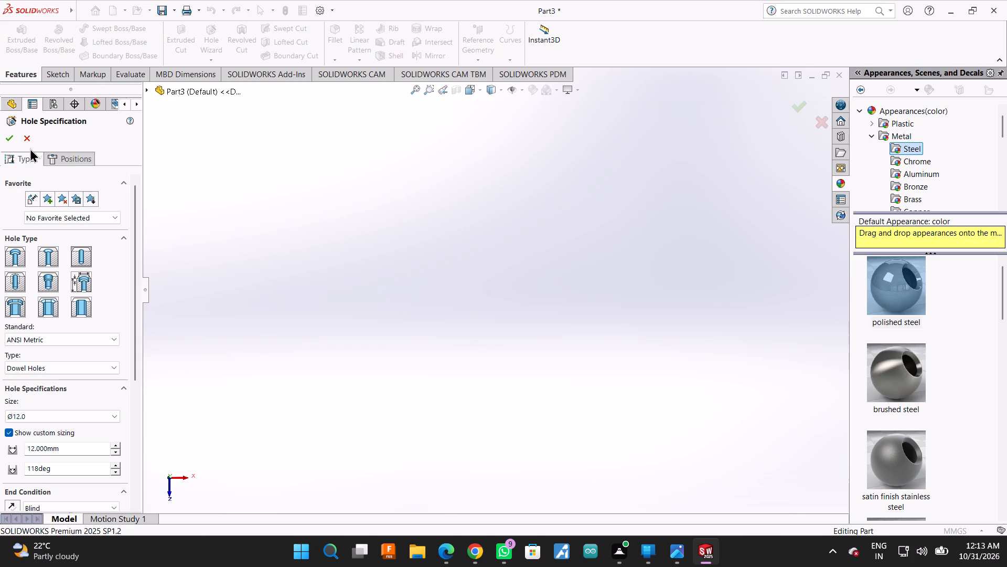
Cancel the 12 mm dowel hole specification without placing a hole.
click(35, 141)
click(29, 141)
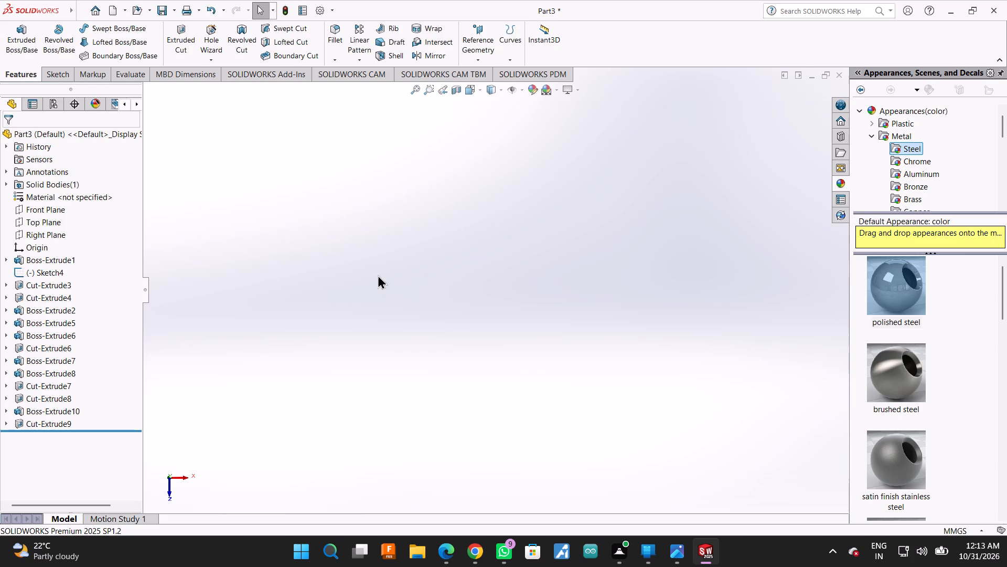
Show the whole part in the isometric view.
key(space)
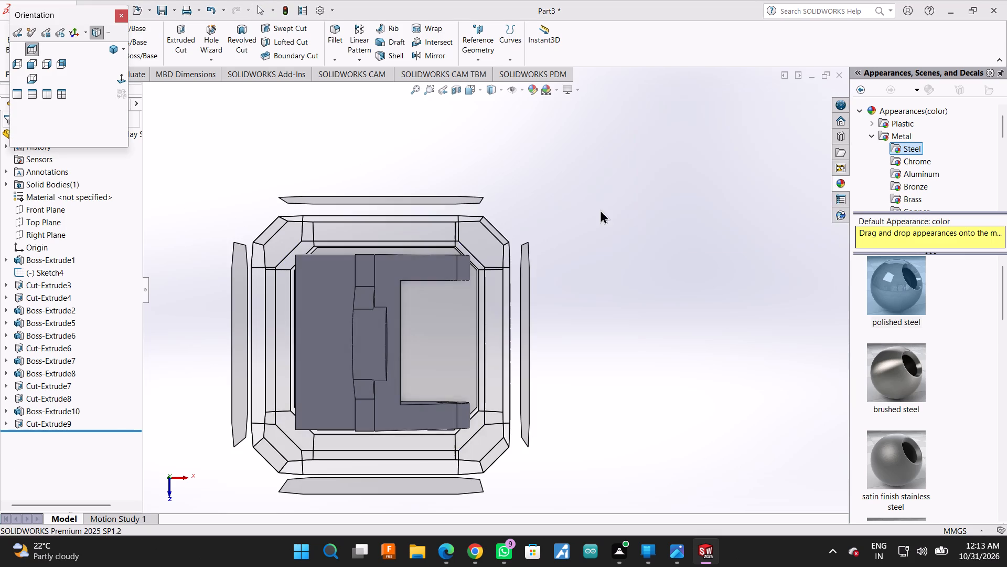
click(111, 51)
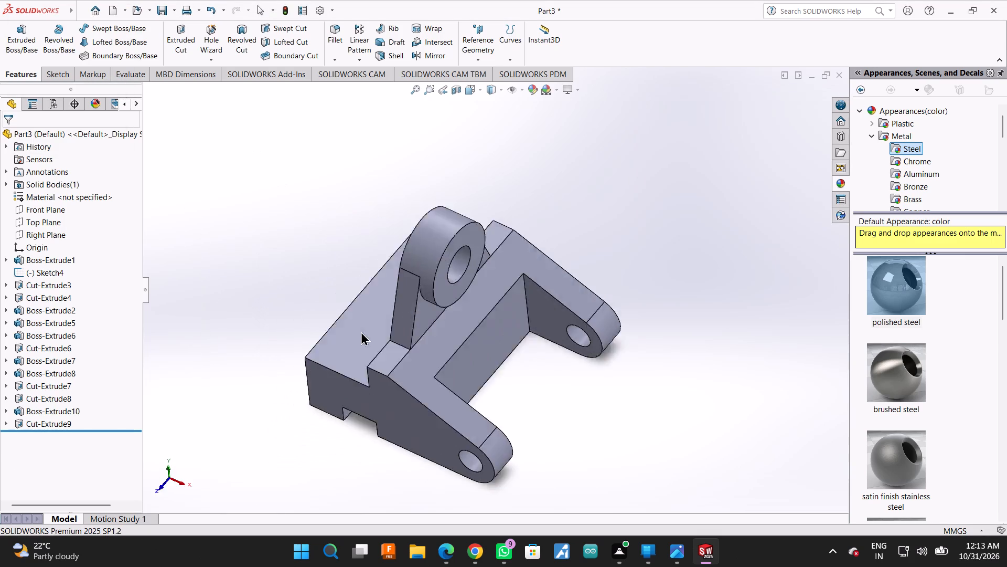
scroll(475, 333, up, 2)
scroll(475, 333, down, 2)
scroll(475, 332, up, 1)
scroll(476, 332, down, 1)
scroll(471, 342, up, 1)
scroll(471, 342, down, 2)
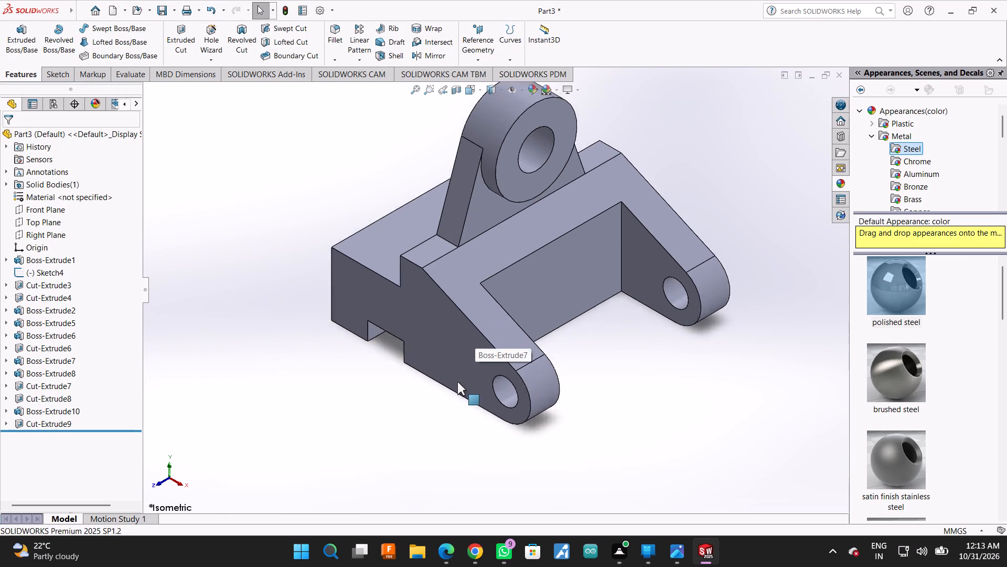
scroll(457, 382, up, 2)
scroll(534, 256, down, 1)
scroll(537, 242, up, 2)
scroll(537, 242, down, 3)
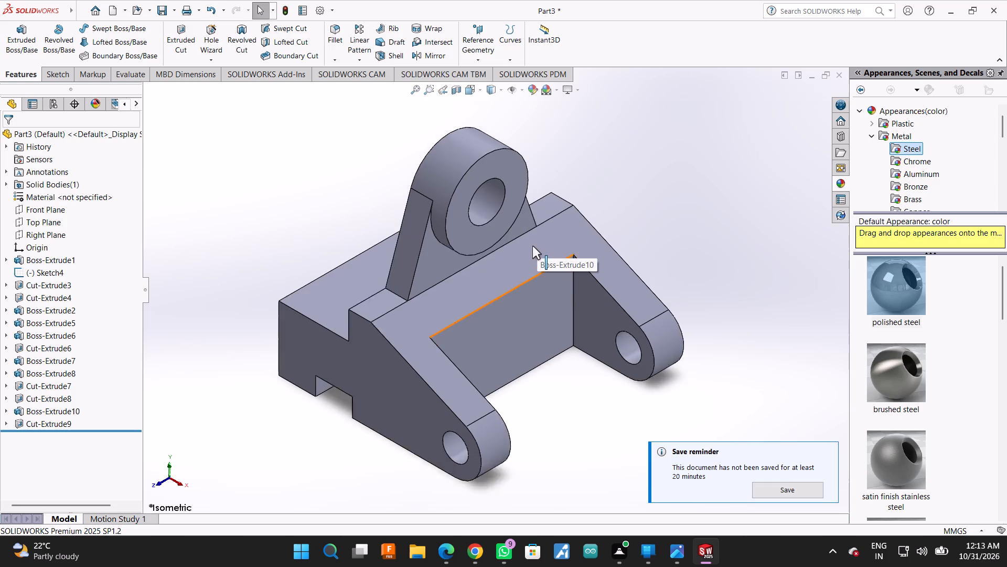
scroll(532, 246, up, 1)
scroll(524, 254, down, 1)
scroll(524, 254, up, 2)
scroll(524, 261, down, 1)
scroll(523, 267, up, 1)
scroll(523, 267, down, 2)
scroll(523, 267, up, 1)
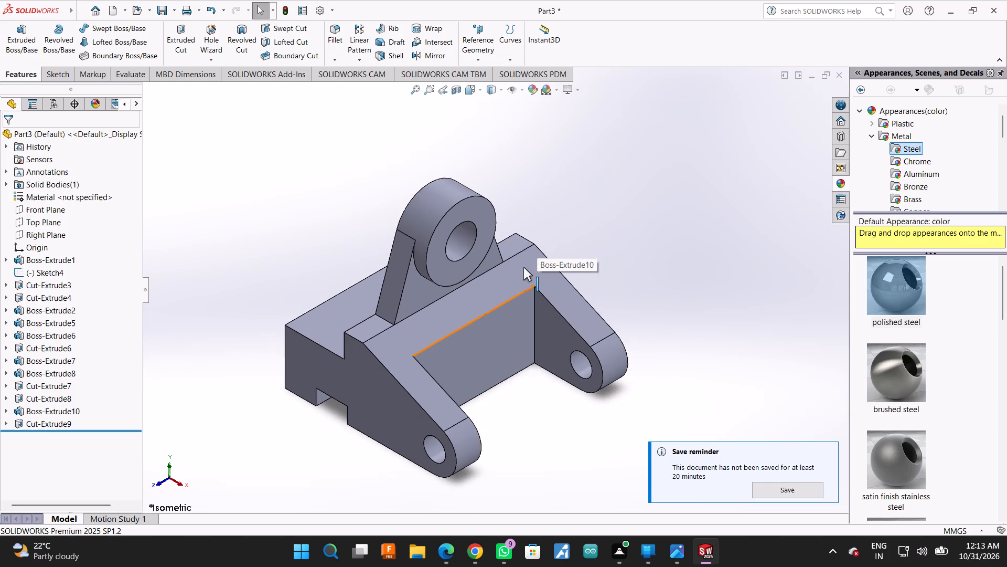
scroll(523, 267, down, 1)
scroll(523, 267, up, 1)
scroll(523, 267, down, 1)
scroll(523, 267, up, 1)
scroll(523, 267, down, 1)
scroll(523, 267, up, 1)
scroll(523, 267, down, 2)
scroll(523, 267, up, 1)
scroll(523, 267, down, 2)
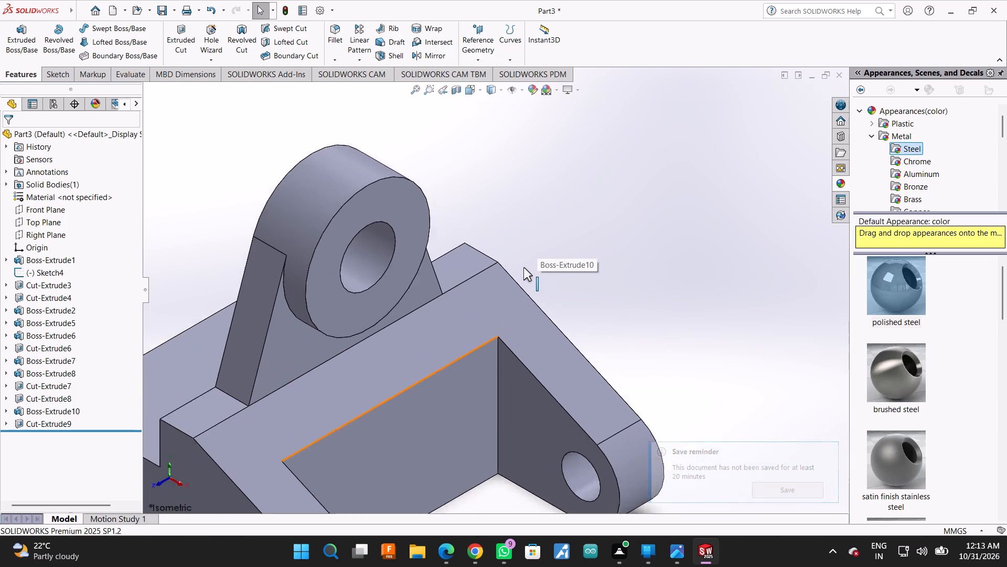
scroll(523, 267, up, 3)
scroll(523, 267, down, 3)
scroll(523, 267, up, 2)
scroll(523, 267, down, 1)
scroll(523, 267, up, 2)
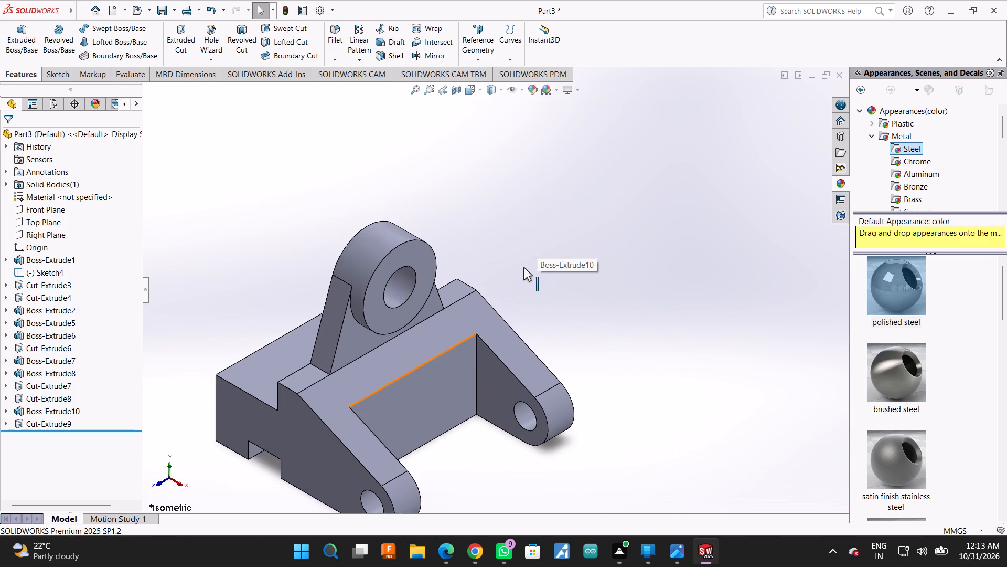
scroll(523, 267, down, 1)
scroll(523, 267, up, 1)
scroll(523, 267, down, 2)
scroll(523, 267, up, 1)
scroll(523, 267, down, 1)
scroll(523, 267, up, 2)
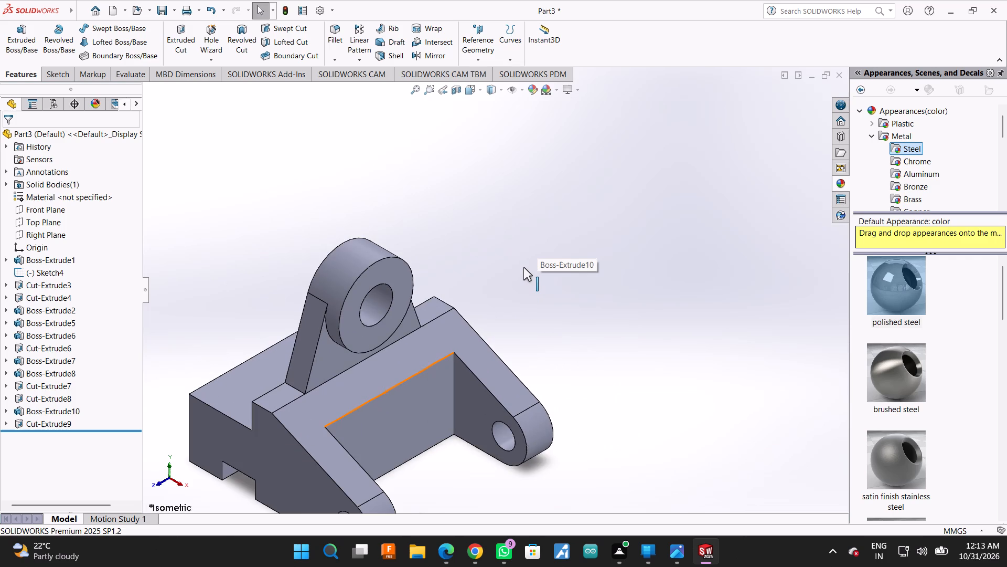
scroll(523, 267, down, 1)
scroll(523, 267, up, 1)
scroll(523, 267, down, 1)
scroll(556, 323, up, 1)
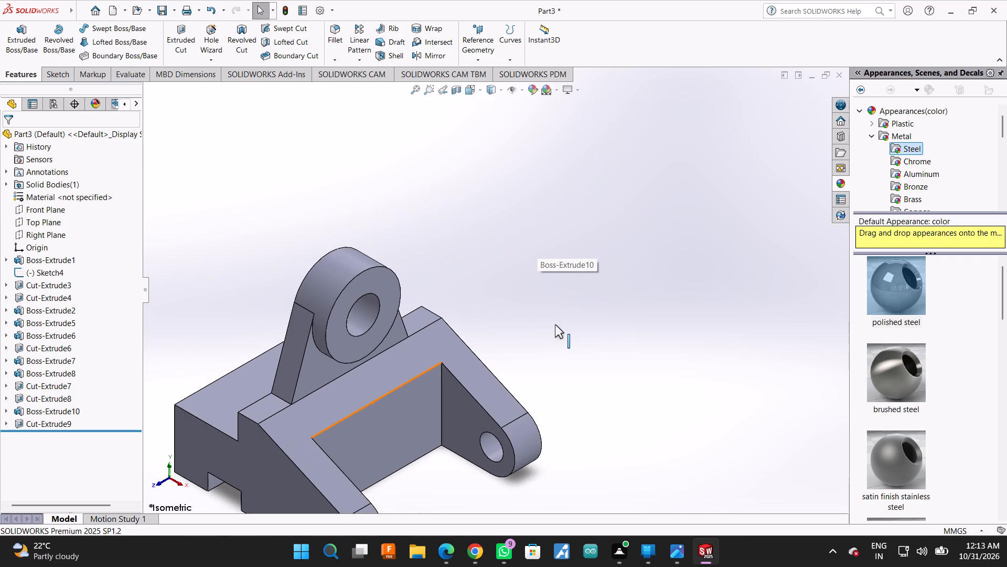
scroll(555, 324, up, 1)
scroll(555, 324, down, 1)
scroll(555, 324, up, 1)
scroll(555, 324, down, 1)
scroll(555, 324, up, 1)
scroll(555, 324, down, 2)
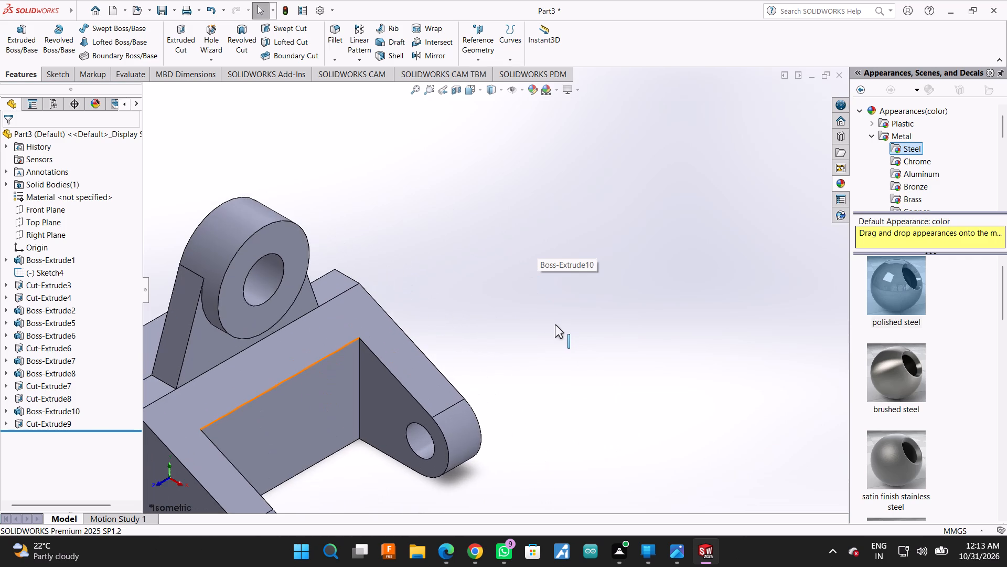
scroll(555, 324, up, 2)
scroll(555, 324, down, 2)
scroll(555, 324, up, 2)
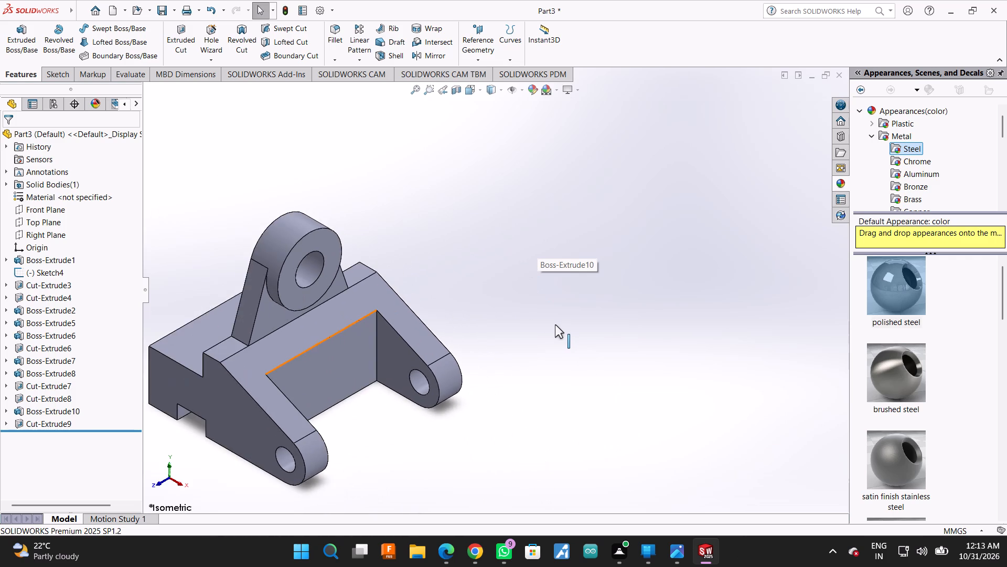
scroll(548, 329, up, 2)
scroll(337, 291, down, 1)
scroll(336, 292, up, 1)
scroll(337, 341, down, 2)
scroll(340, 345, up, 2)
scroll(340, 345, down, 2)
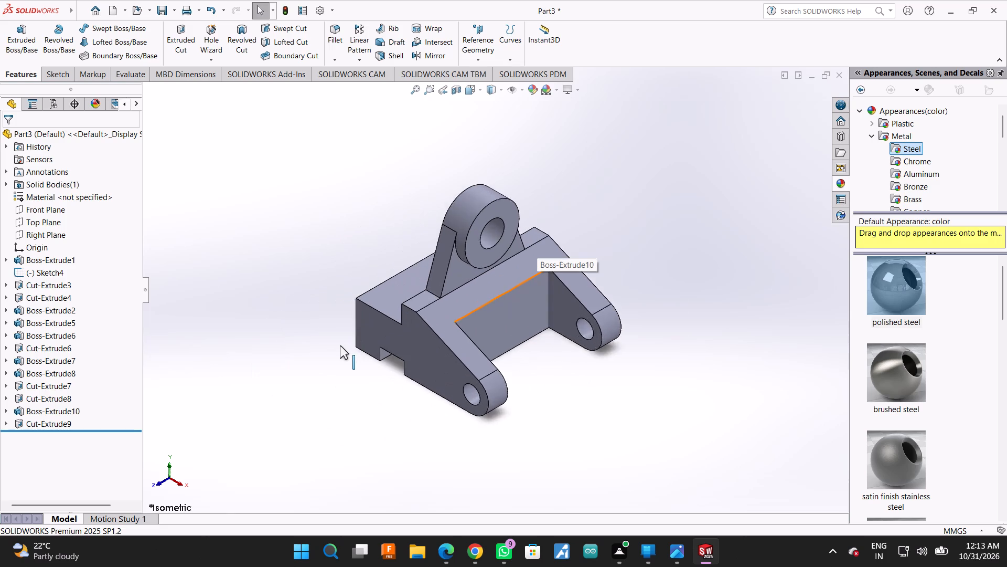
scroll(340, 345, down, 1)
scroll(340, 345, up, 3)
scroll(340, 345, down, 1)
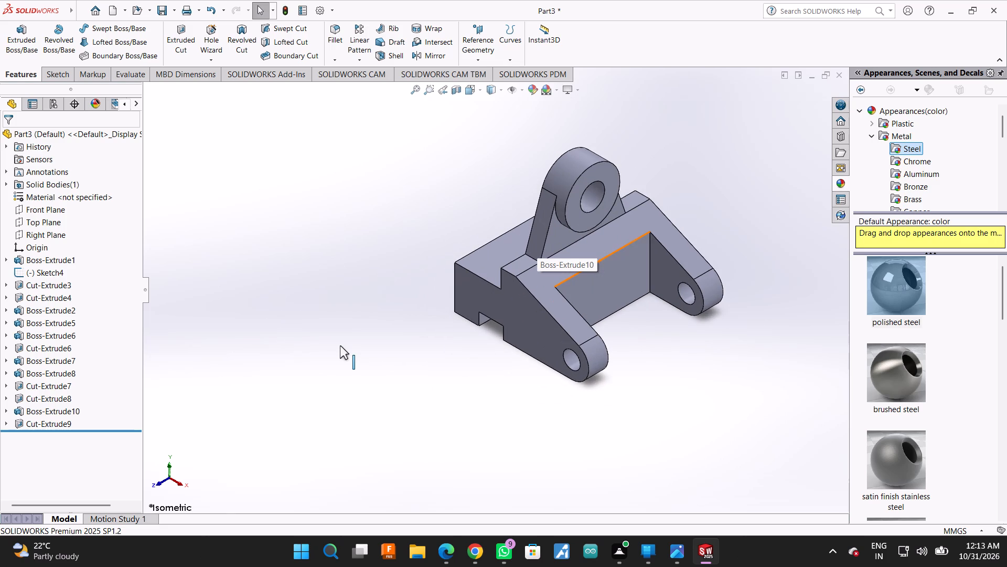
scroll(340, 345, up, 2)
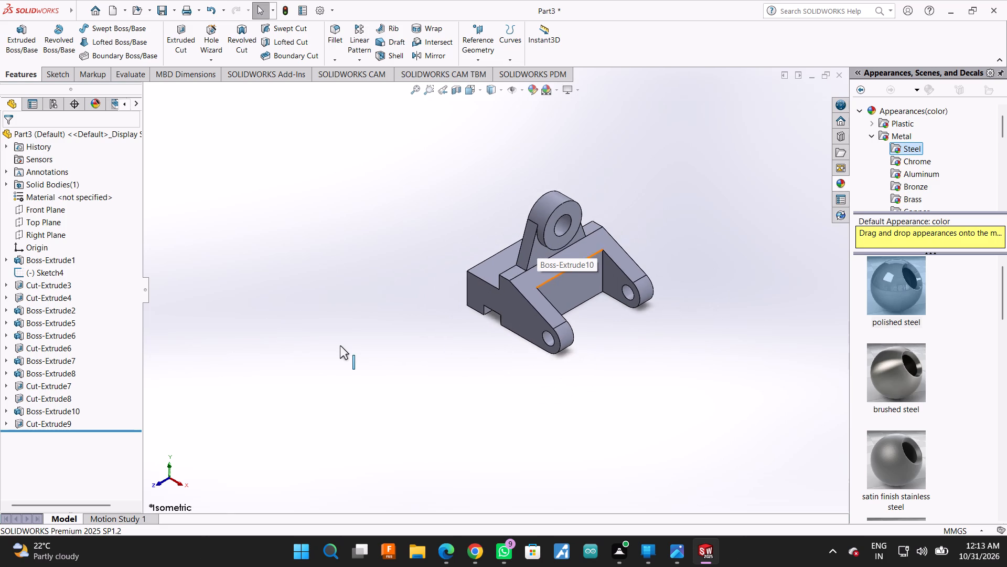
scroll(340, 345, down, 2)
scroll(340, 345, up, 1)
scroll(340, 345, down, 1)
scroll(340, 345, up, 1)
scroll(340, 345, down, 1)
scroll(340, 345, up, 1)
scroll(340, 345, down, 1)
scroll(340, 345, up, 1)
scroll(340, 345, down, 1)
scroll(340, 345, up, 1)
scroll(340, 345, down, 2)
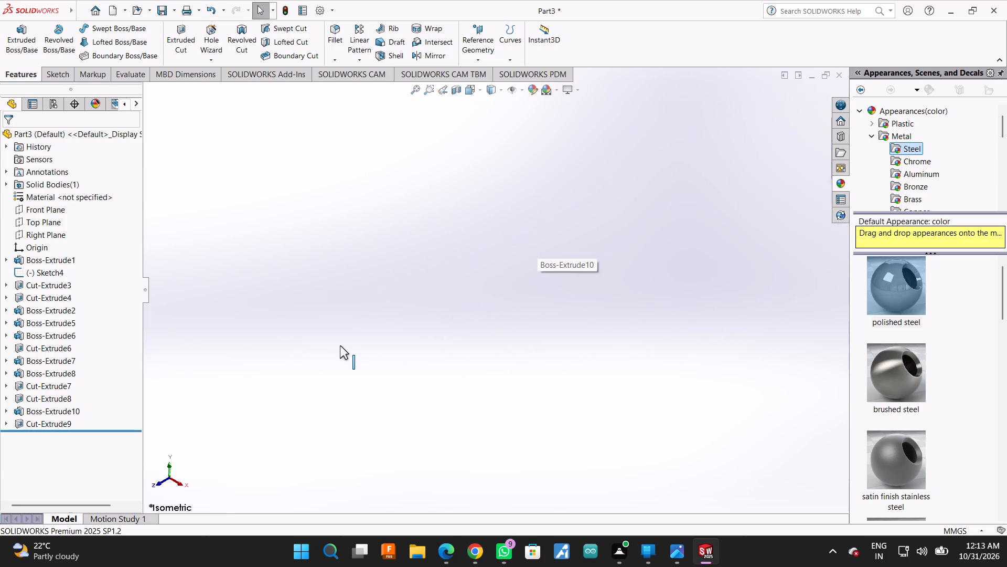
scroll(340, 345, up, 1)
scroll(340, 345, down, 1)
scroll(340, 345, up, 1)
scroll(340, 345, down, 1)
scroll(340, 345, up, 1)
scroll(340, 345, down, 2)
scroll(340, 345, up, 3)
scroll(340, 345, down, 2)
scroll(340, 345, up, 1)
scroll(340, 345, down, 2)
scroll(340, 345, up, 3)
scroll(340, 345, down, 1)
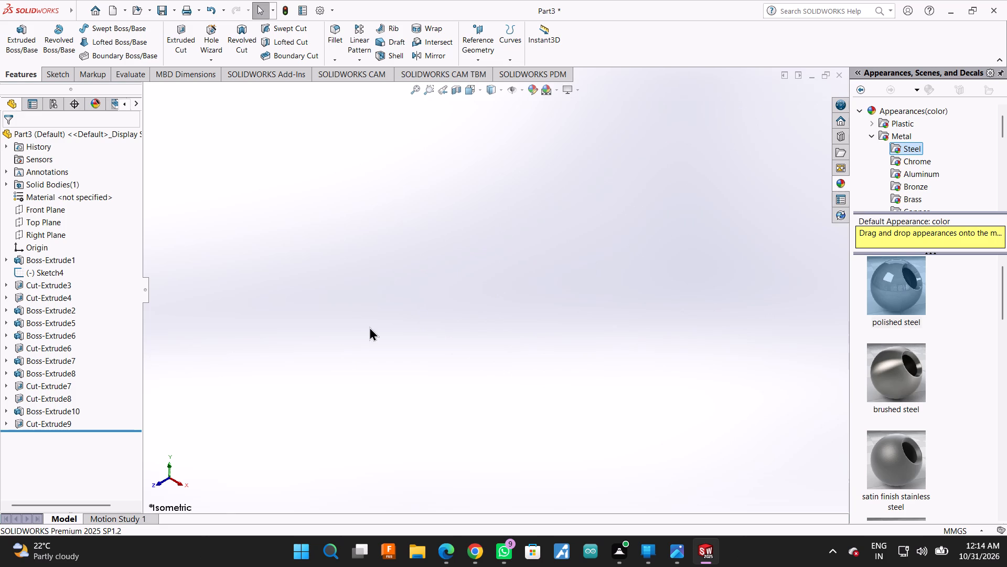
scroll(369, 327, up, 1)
Bring the part back into view and examine its bored upright, notched block and arms.
scroll(369, 327, down, 2)
scroll(369, 327, up, 1)
scroll(369, 327, down, 1)
scroll(369, 327, up, 2)
scroll(369, 327, down, 1)
scroll(369, 327, up, 5)
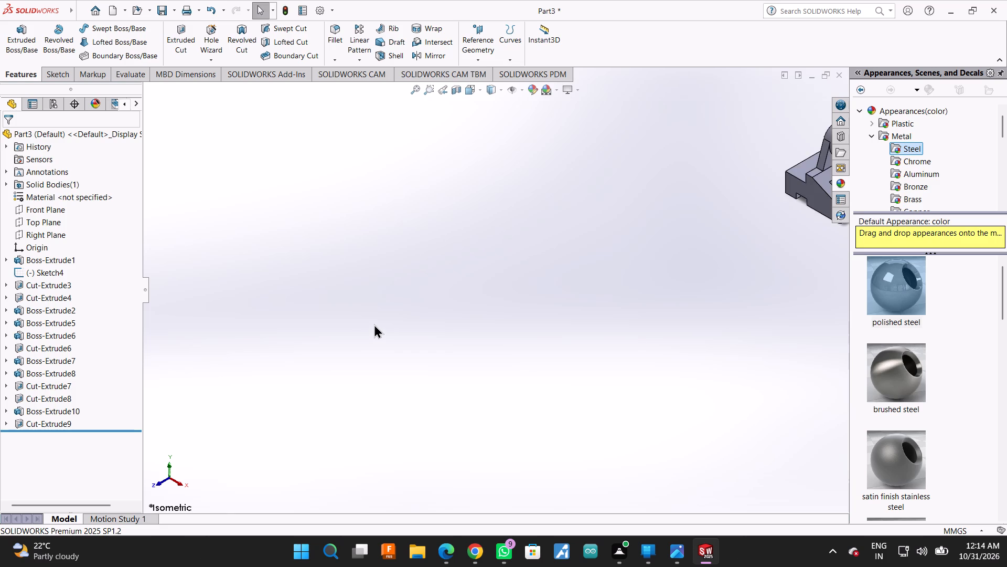
scroll(387, 322, up, 6)
scroll(638, 234, down, 2)
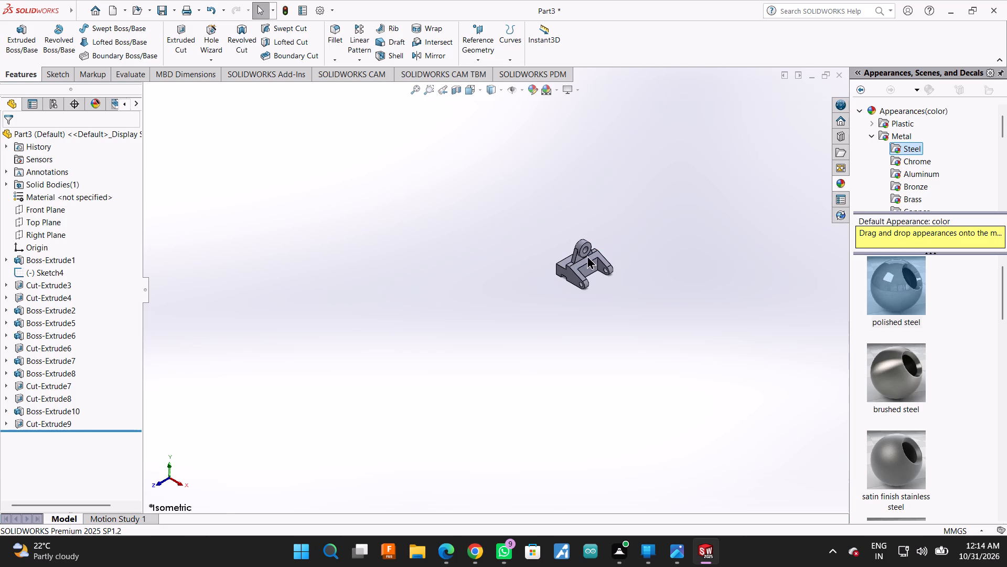
scroll(573, 260, down, 5)
scroll(569, 284, up, 3)
scroll(589, 256, down, 3)
scroll(463, 321, down, 3)
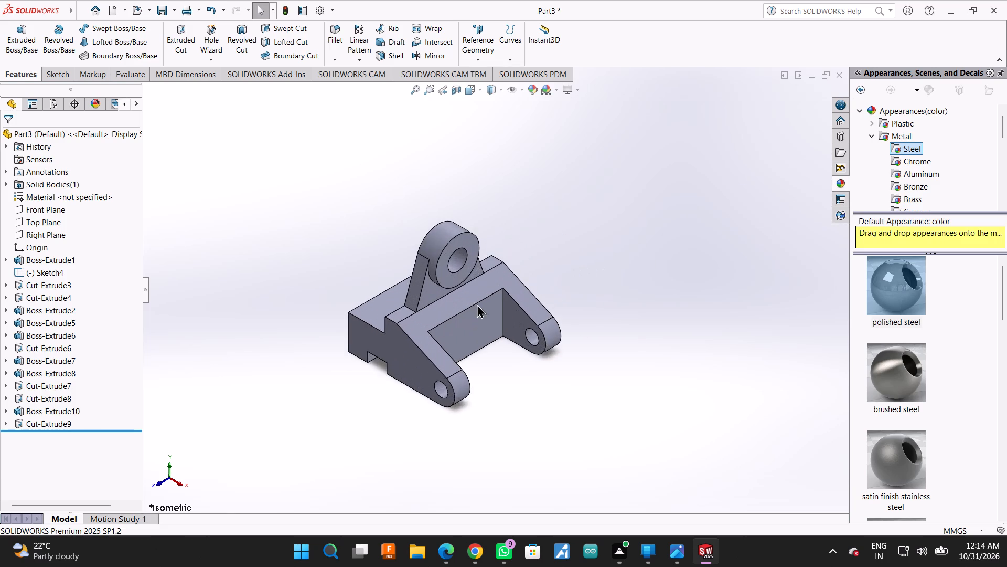
scroll(477, 304, down, 2)
scroll(422, 319, up, 1)
scroll(422, 319, down, 1)
scroll(423, 319, up, 2)
scroll(426, 318, down, 1)
scroll(426, 318, up, 1)
scroll(426, 318, down, 2)
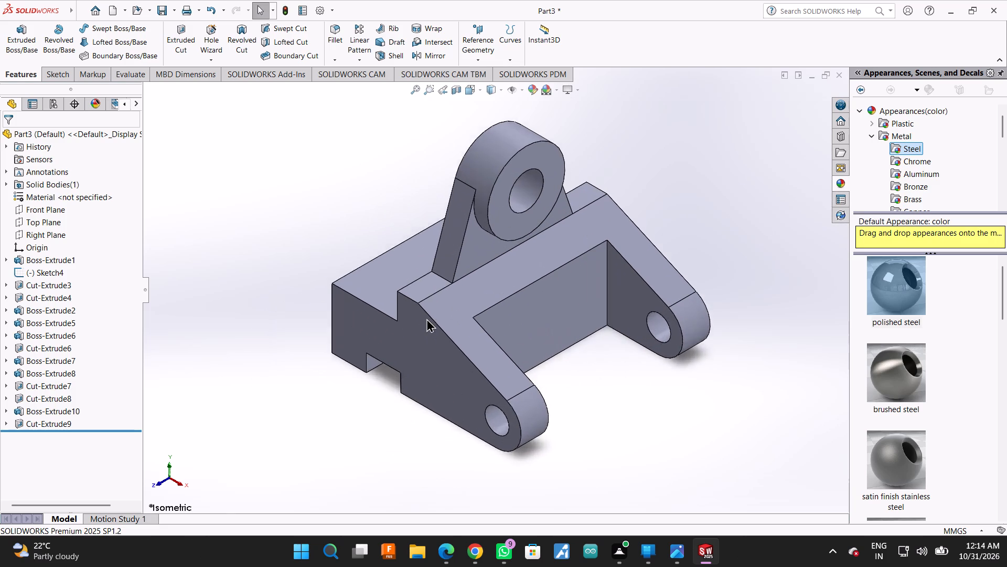
scroll(426, 318, up, 1)
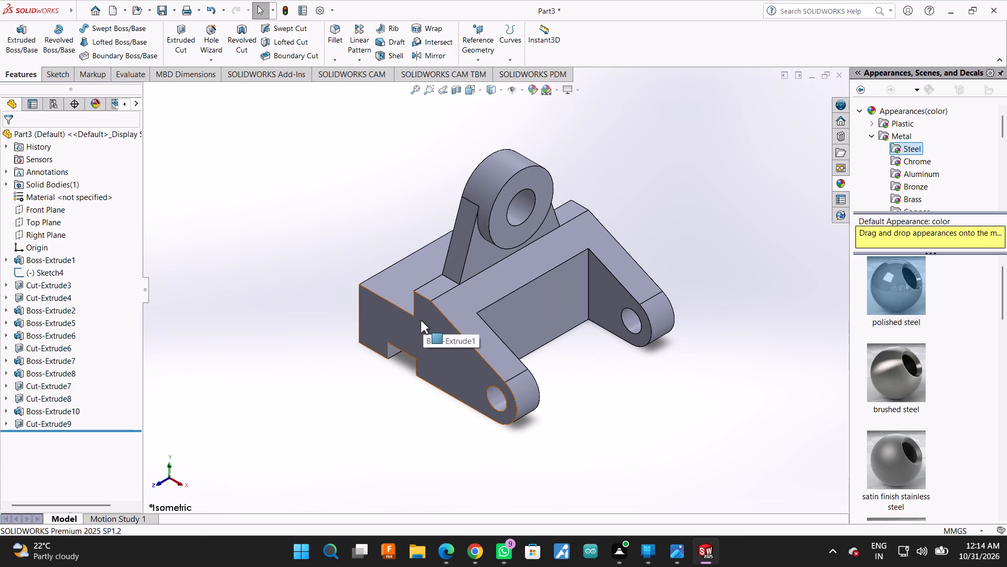
scroll(559, 239, up, 1)
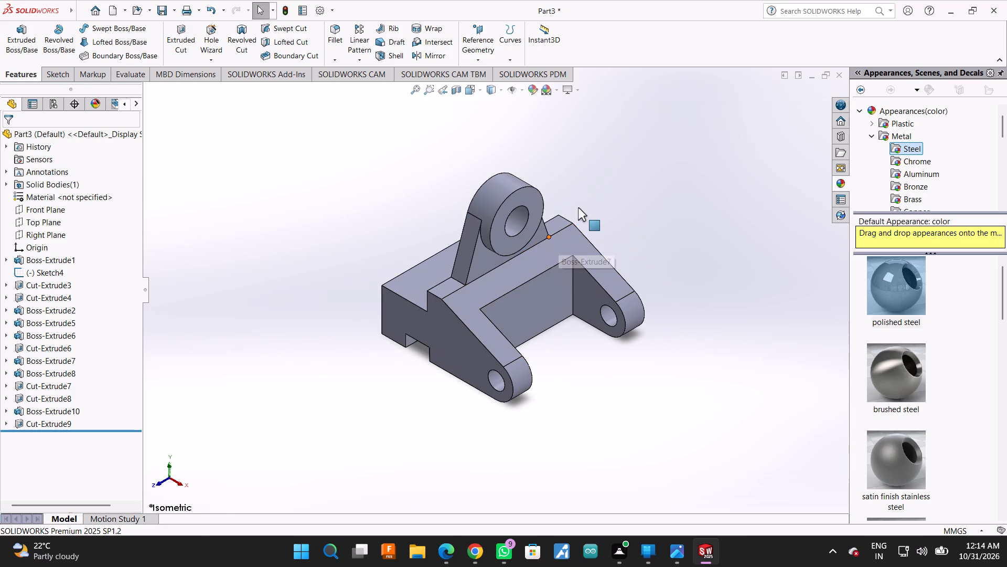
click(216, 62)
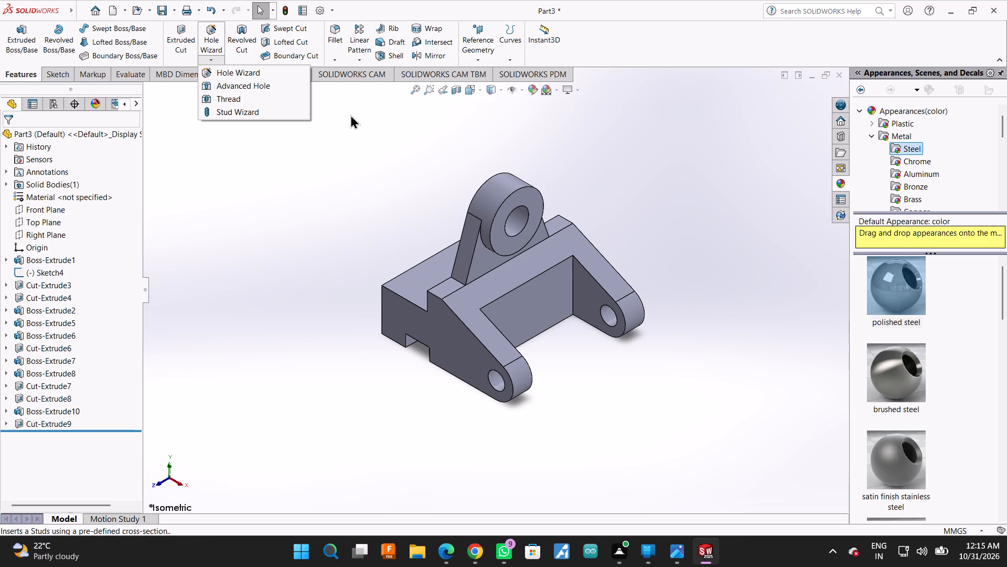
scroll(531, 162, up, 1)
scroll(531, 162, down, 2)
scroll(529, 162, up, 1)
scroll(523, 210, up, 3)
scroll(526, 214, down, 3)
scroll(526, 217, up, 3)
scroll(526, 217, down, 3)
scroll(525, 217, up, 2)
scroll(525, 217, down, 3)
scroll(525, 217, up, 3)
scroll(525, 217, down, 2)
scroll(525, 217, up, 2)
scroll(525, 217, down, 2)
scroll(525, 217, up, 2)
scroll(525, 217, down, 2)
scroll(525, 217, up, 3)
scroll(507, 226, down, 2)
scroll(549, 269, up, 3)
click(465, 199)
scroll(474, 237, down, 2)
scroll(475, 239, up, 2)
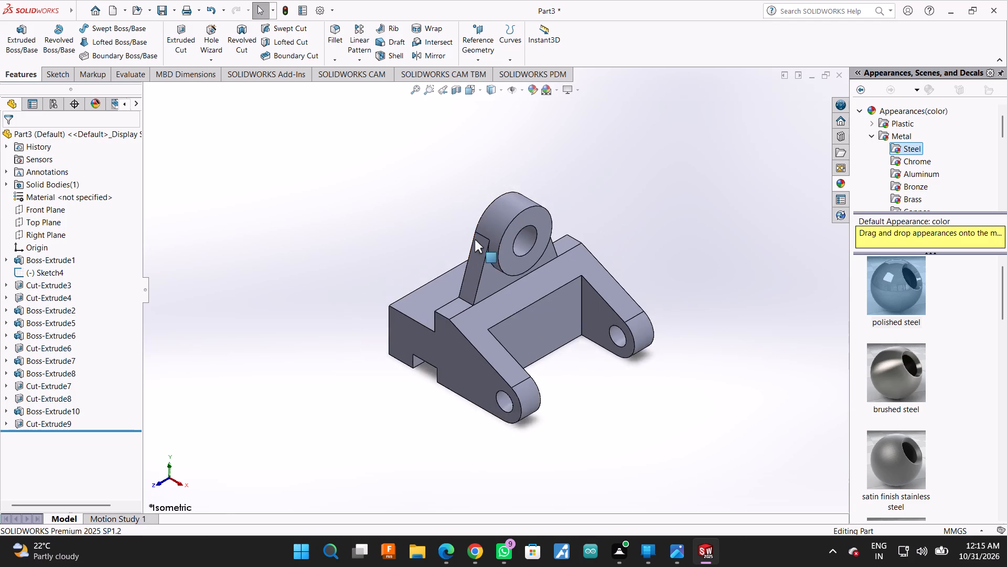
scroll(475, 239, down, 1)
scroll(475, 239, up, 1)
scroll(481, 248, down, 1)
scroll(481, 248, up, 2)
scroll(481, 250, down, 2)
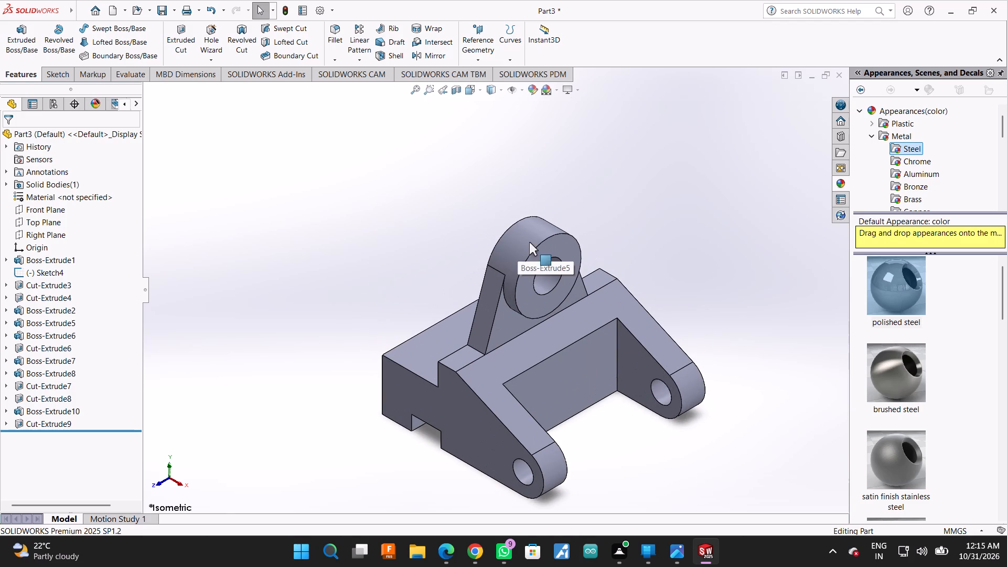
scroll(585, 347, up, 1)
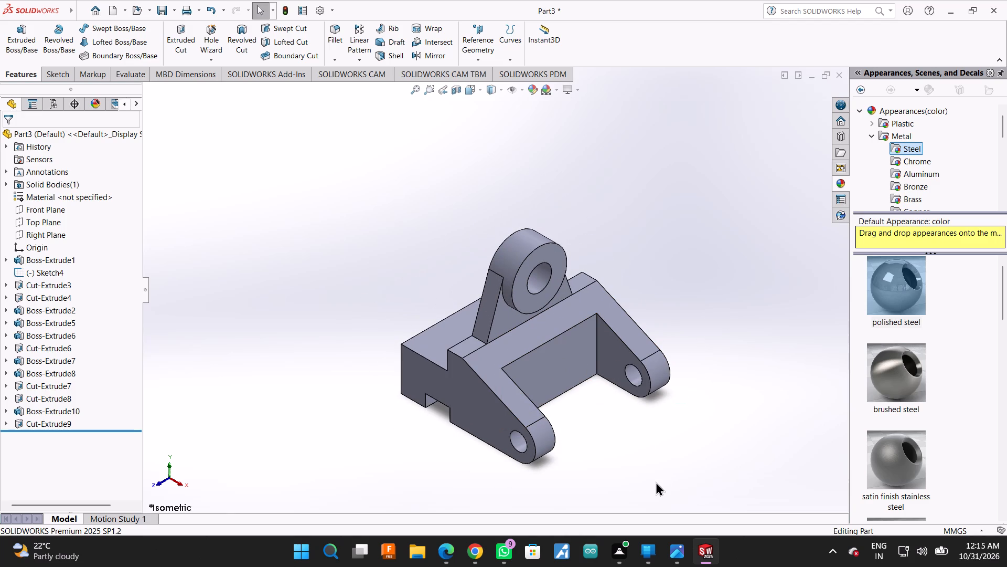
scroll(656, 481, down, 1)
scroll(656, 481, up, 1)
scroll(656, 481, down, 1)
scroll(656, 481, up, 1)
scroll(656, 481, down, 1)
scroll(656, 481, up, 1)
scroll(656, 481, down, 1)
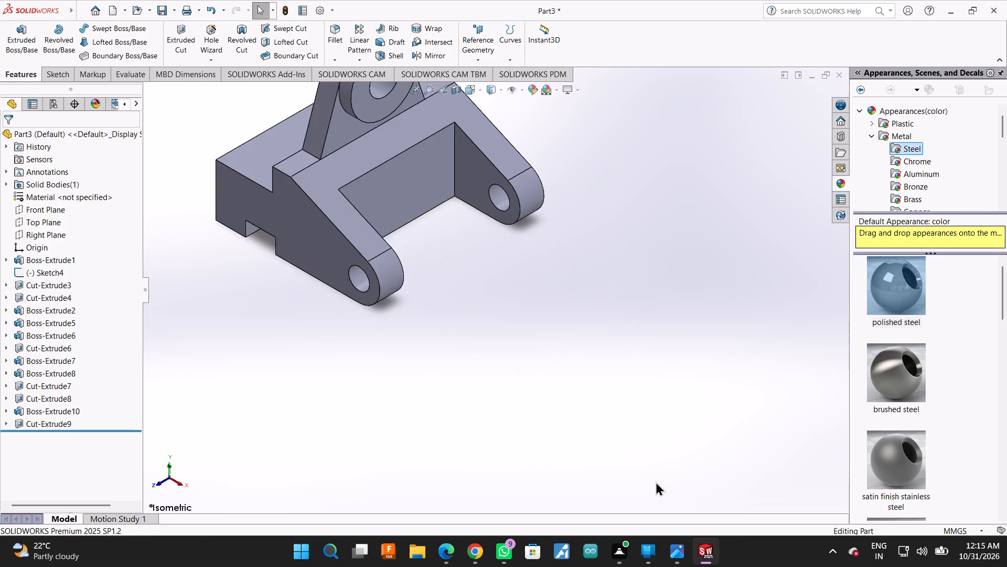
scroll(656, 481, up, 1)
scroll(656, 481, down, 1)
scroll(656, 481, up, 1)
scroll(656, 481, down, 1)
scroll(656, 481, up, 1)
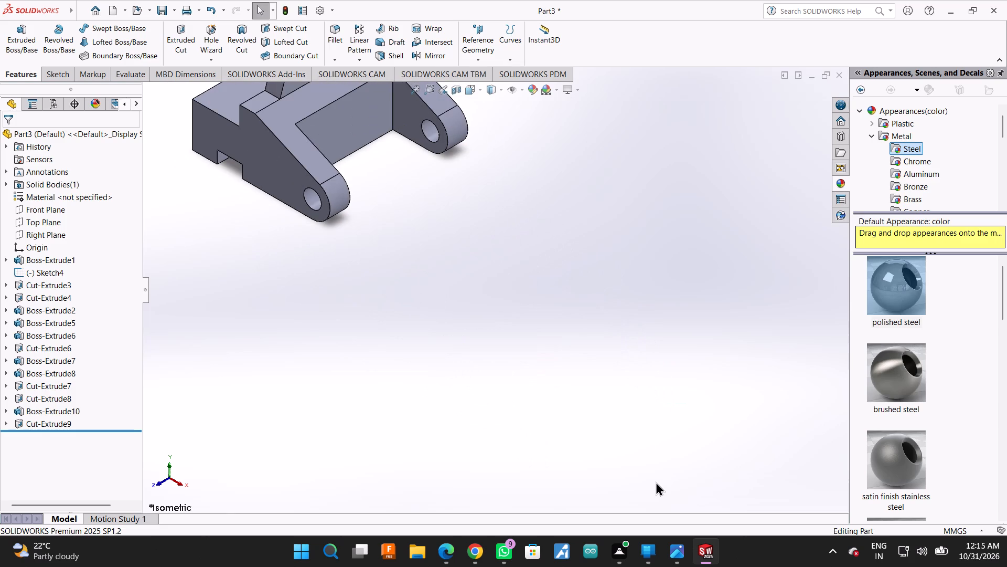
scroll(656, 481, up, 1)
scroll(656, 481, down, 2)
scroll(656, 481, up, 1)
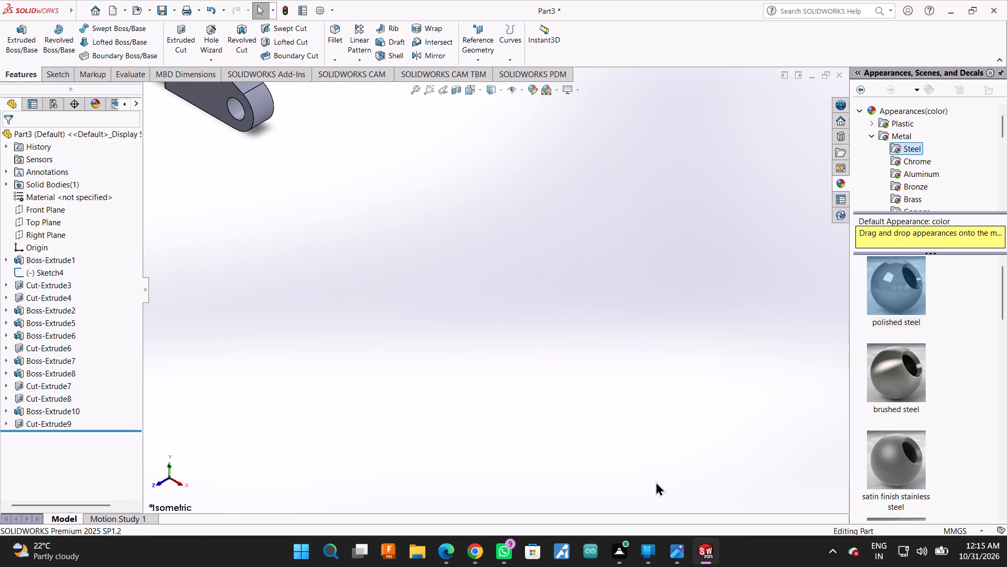
Start a new Hole Wizard hole specification and set the hole type to Counterbore.
click(213, 59)
click(214, 32)
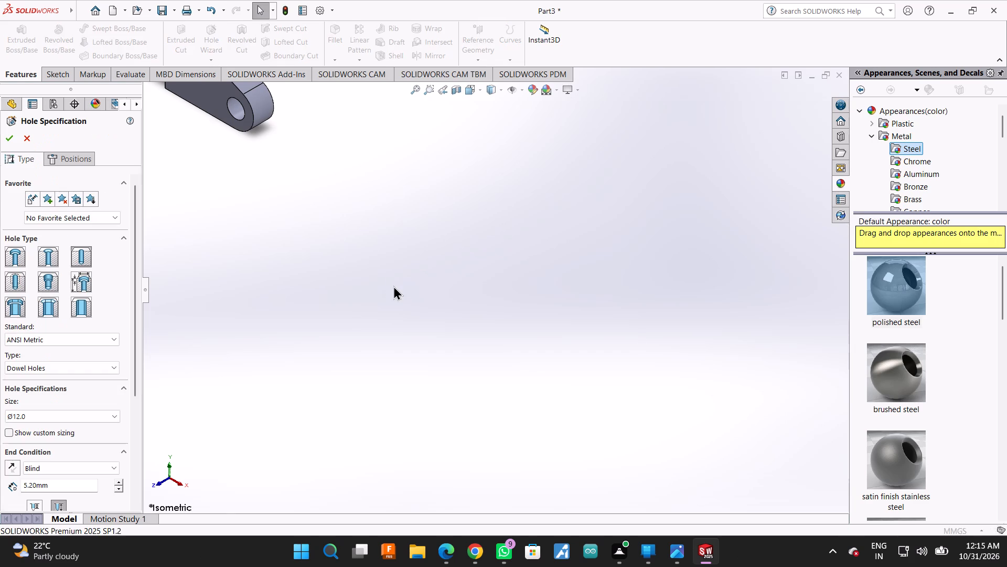
scroll(333, 308, up, 2)
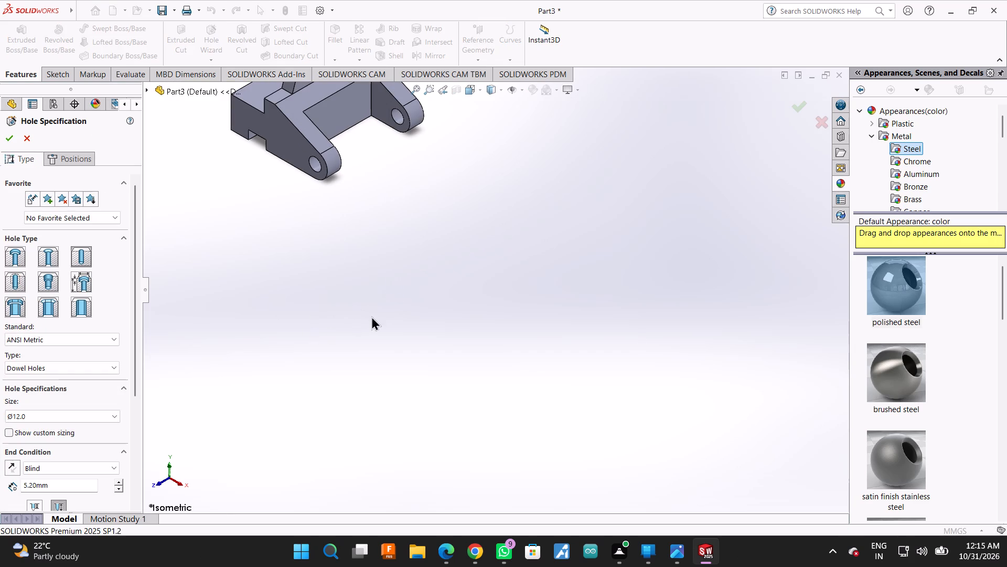
scroll(380, 309, up, 2)
scroll(388, 332, down, 1)
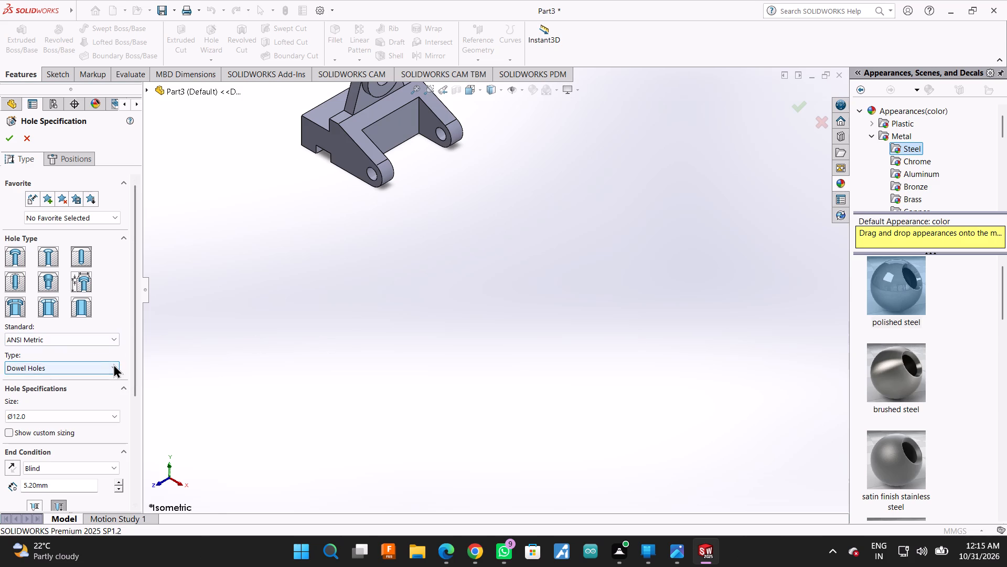
click(113, 364)
scroll(80, 394, down, 3)
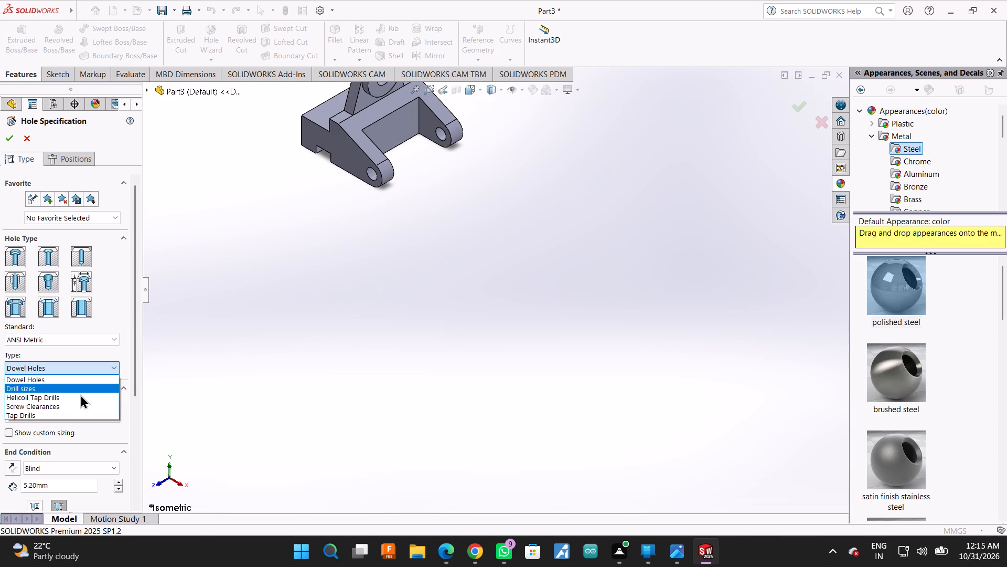
click(198, 365)
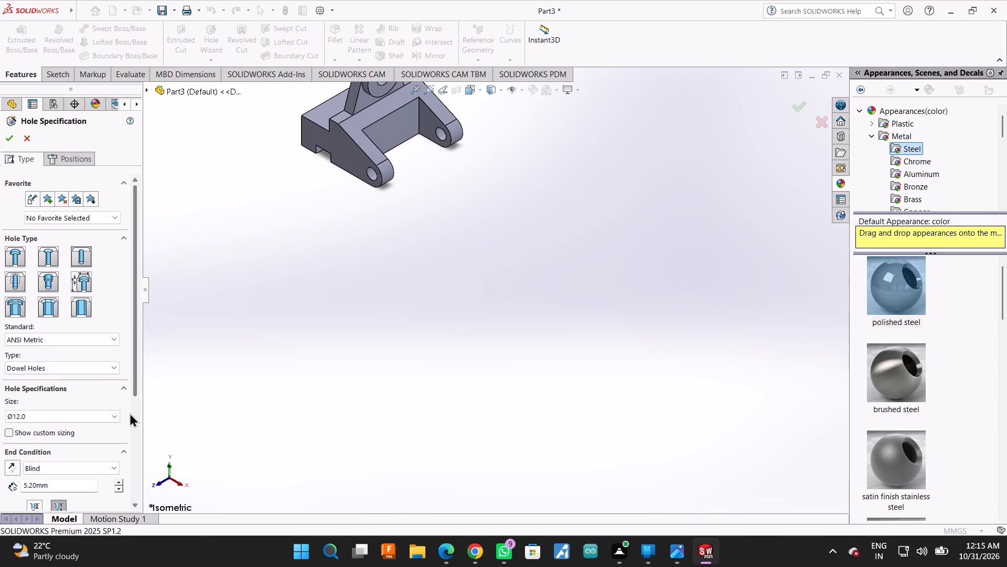
click(13, 264)
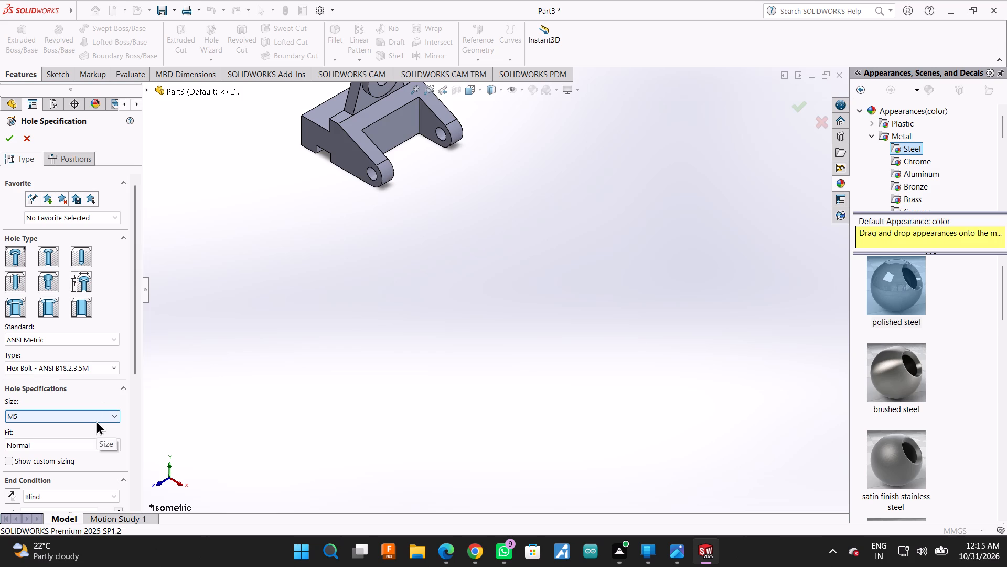
Examine the counterbore hole's size, fit, end condition, near side countersink and tolerance settings.
scroll(188, 426, down, 1)
scroll(188, 426, up, 3)
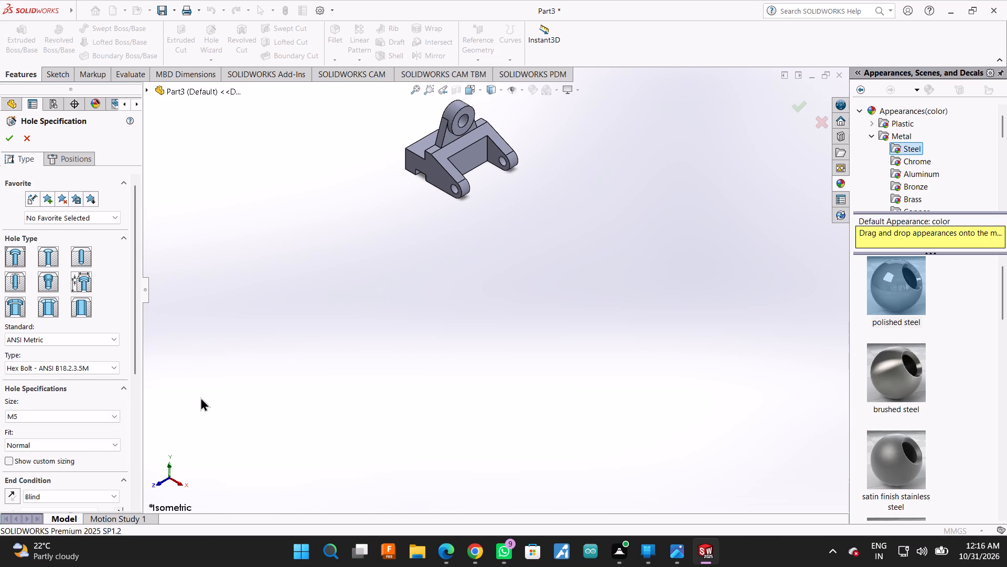
scroll(200, 397, down, 1)
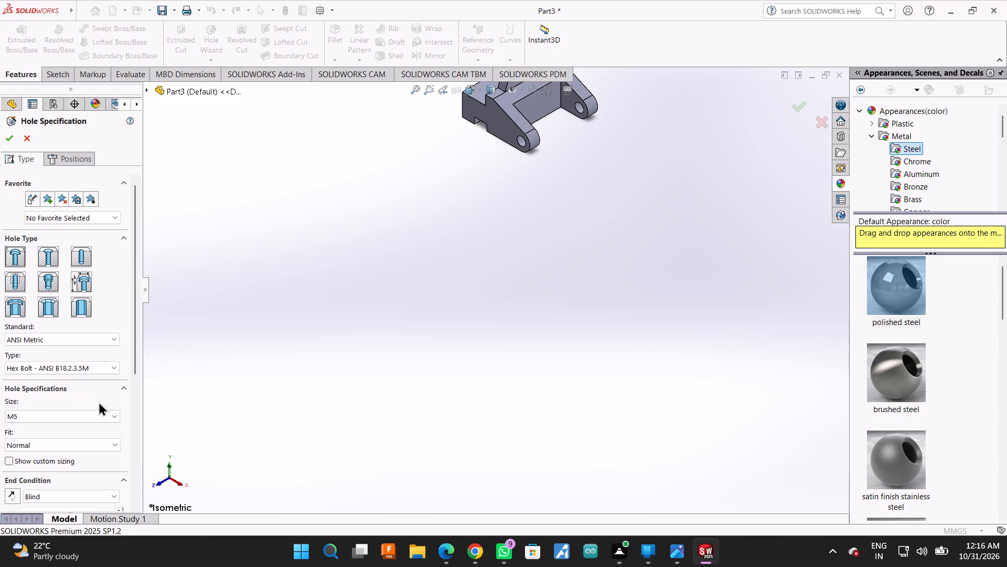
scroll(138, 463, down, 4)
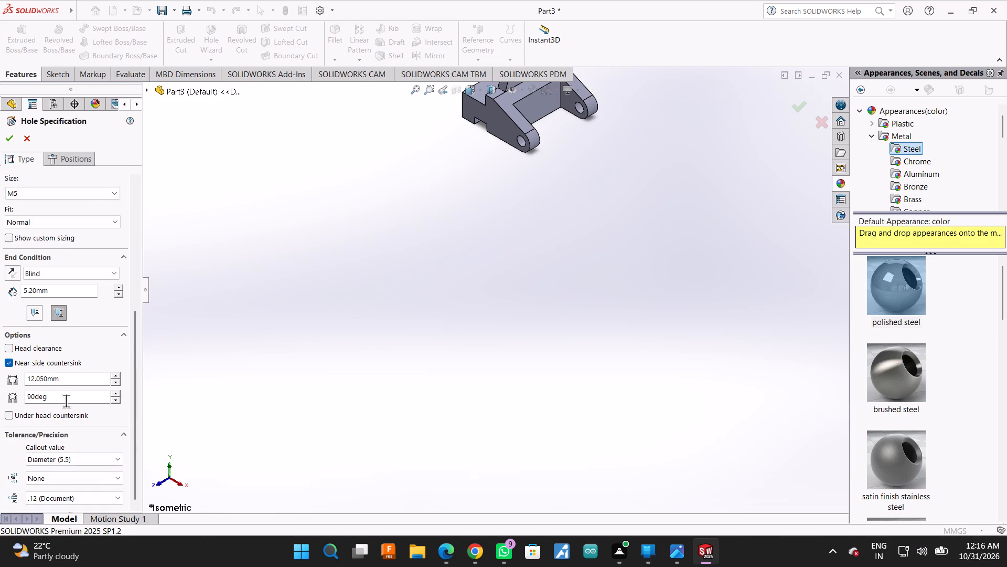
click(73, 381)
scroll(121, 407, up, 2)
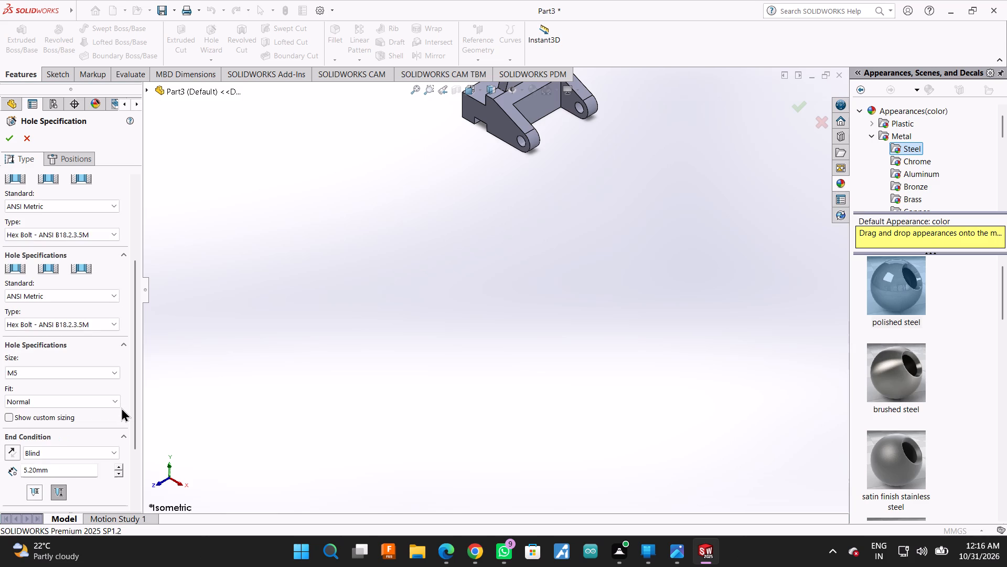
scroll(143, 412, up, 2)
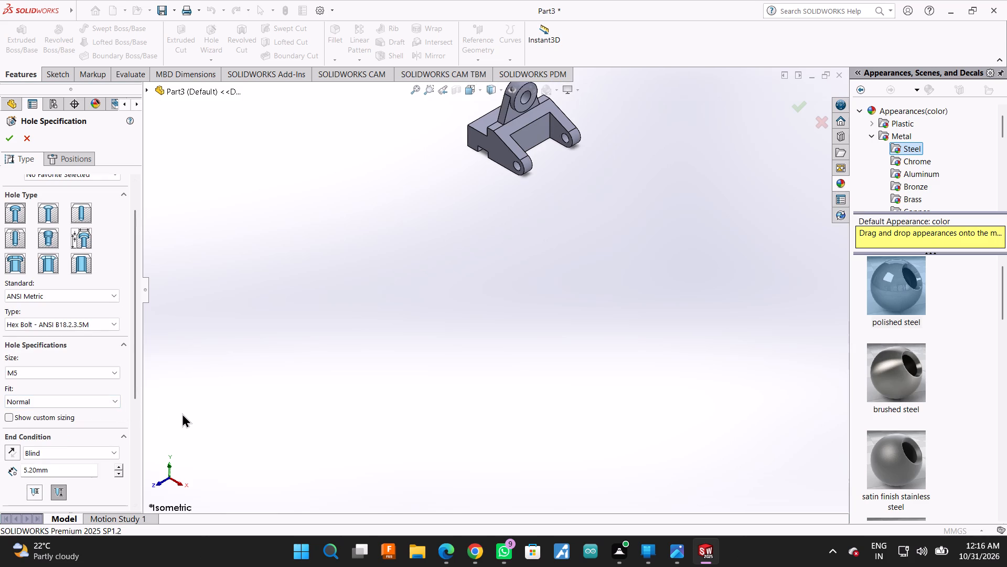
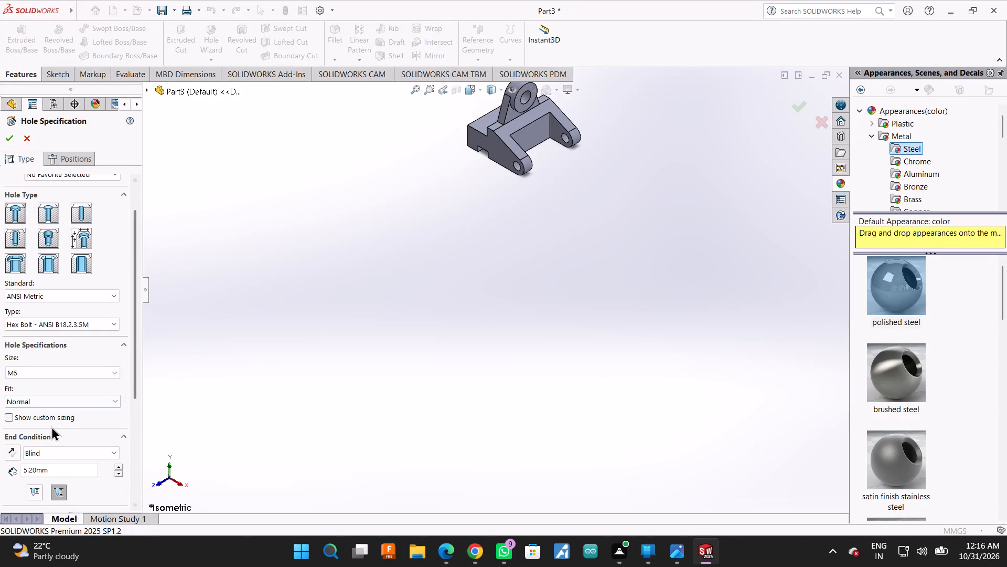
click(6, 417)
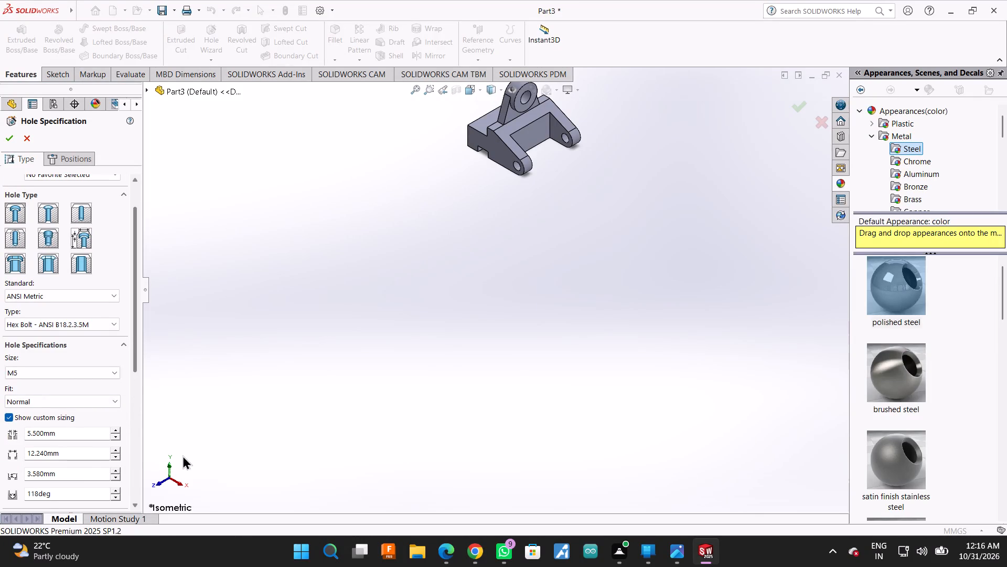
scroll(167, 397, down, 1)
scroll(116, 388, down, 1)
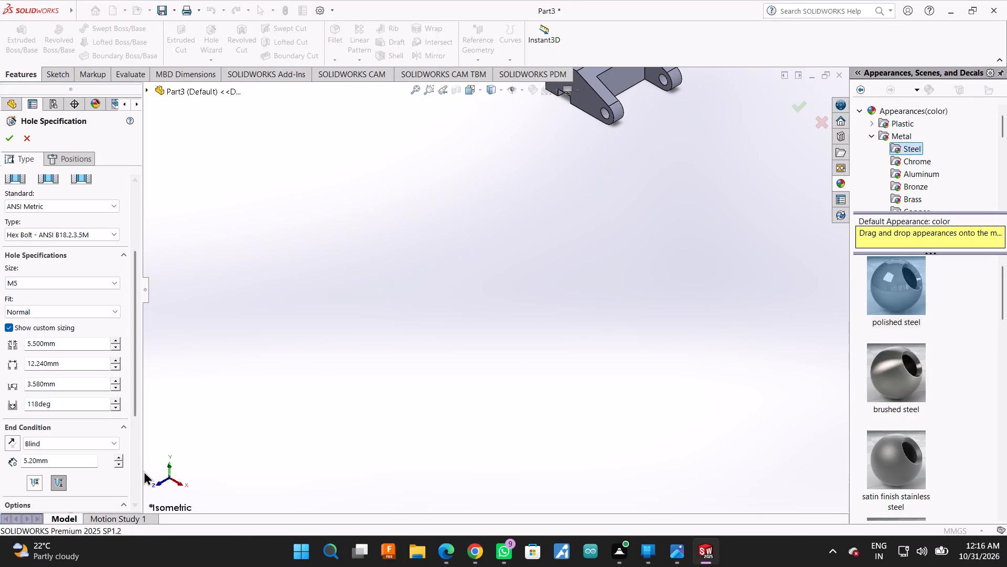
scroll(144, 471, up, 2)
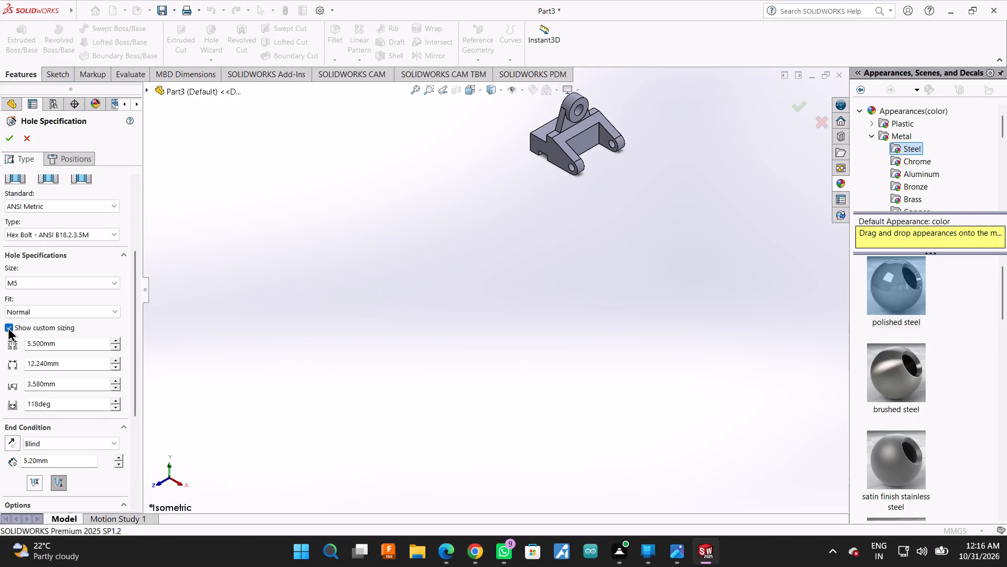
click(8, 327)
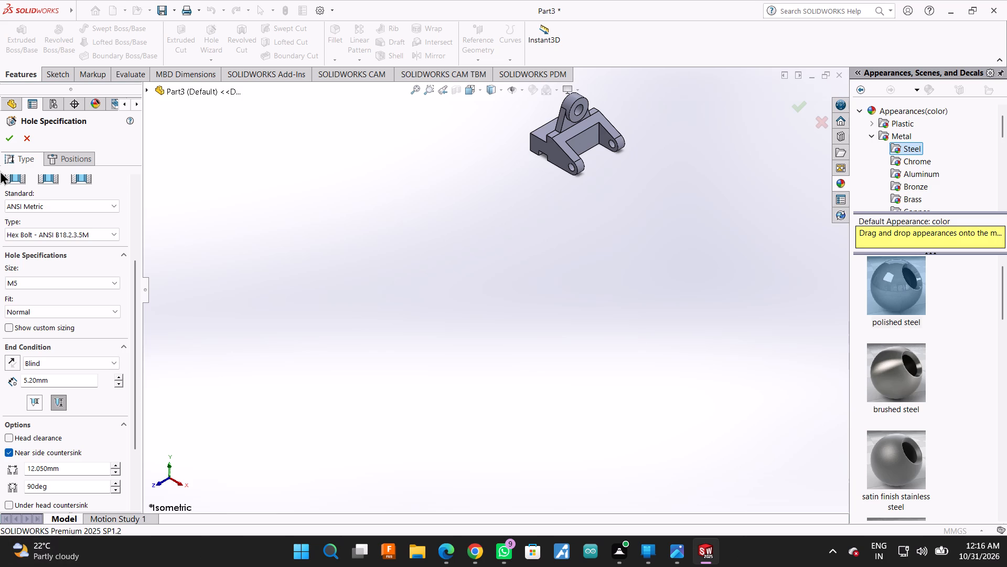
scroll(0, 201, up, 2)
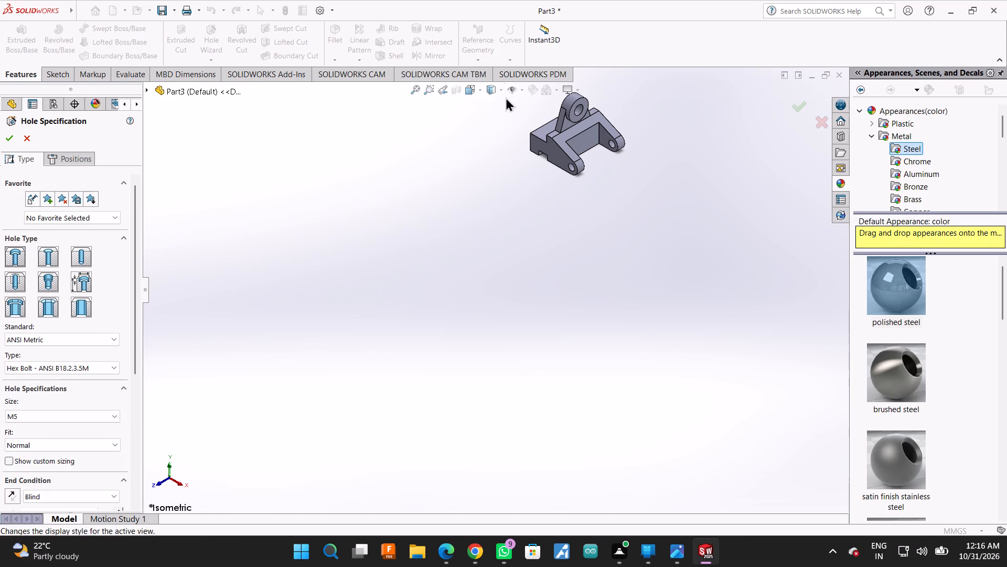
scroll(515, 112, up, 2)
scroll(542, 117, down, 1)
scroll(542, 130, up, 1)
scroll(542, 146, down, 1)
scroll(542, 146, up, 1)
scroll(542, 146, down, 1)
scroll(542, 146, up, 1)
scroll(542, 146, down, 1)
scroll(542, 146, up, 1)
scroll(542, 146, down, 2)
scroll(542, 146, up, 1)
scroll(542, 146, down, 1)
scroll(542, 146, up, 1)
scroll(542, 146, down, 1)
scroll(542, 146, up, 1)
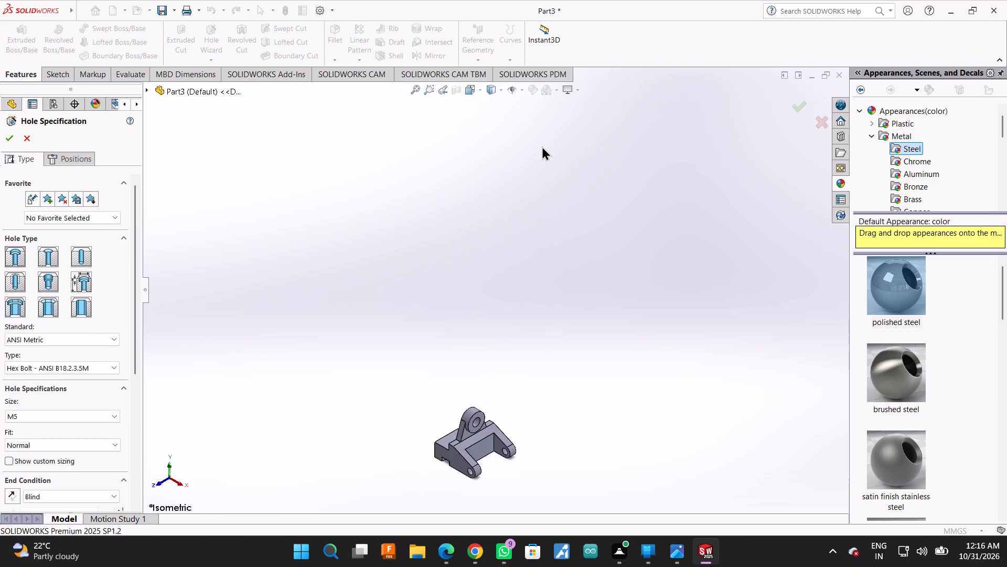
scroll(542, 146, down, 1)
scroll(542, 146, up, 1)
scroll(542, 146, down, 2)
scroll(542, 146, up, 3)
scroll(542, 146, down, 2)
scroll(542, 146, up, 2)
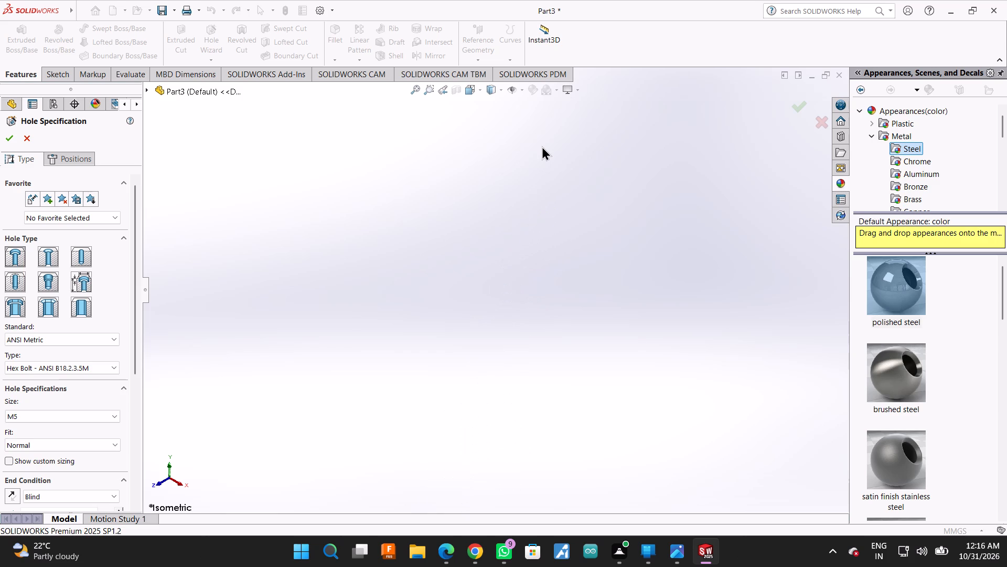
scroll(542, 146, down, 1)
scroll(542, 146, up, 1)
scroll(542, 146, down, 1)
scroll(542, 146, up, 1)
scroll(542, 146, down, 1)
Enable custom sizing for the counterbored hole: through-hole diameter 12 mm, counterbore diameter 24 mm, counterbore depth 6 mm.
click(10, 464)
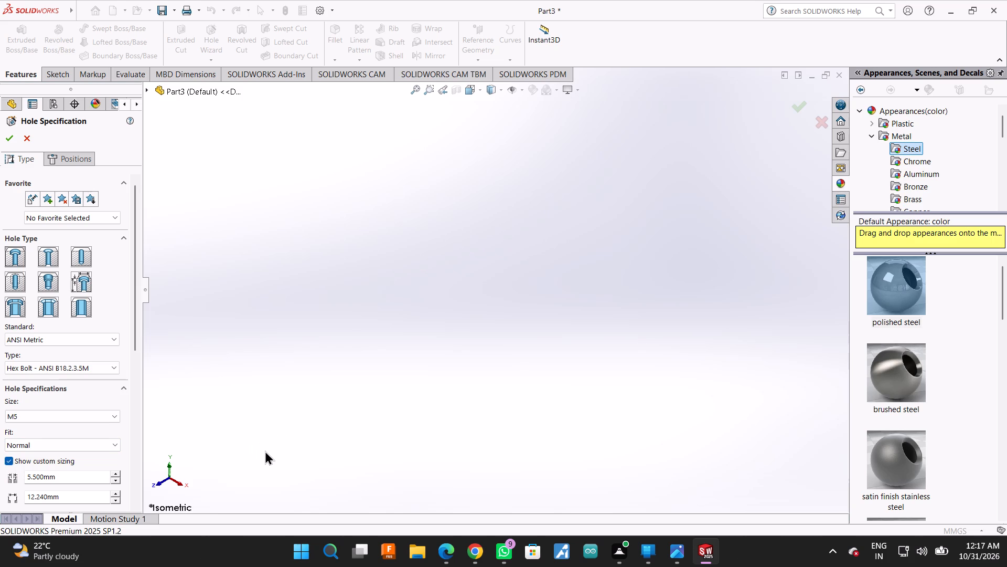
scroll(82, 453, down, 1)
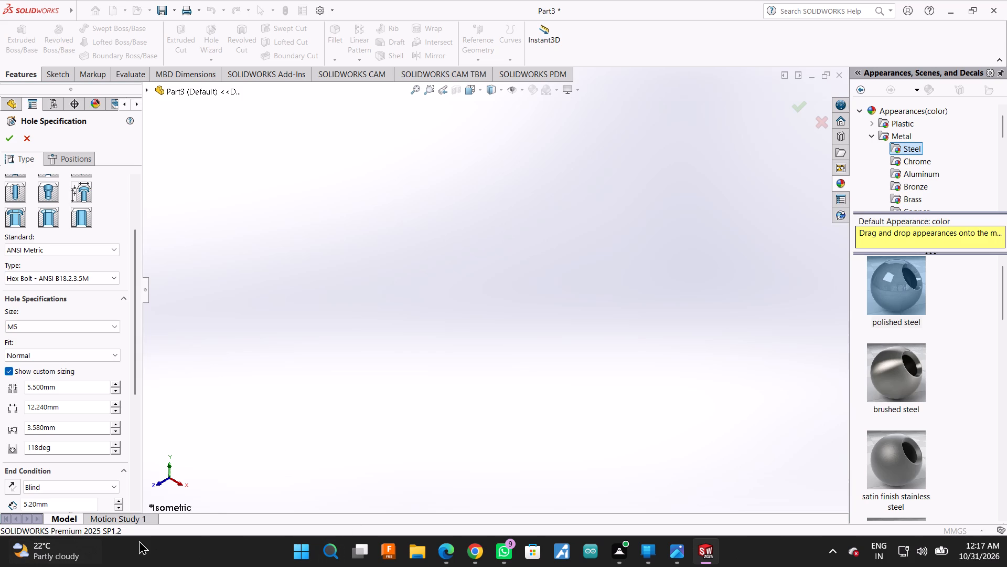
scroll(142, 540, up, 2)
scroll(165, 539, down, 1)
scroll(165, 539, up, 1)
scroll(165, 539, down, 2)
scroll(165, 539, up, 2)
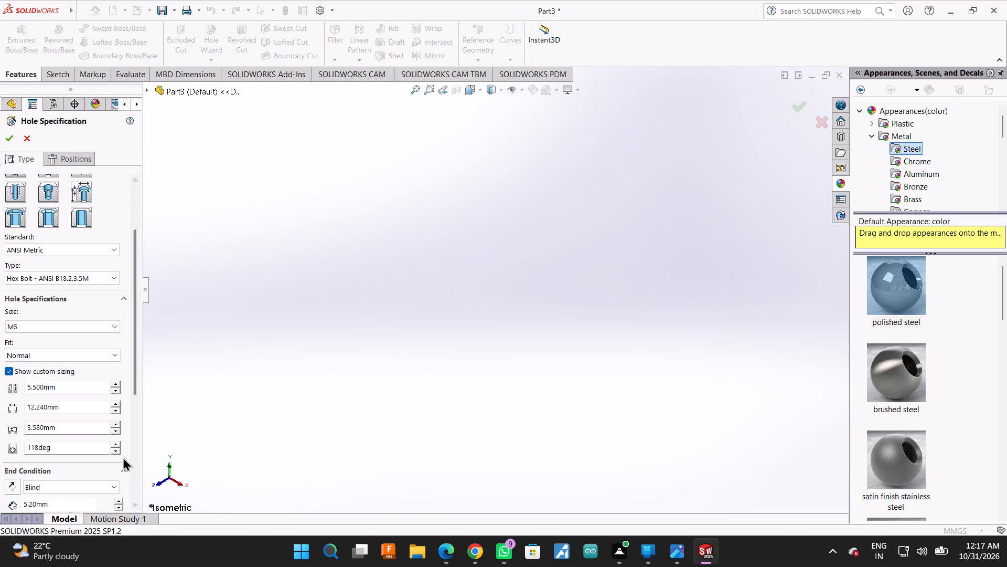
click(98, 393)
double_click(97, 392)
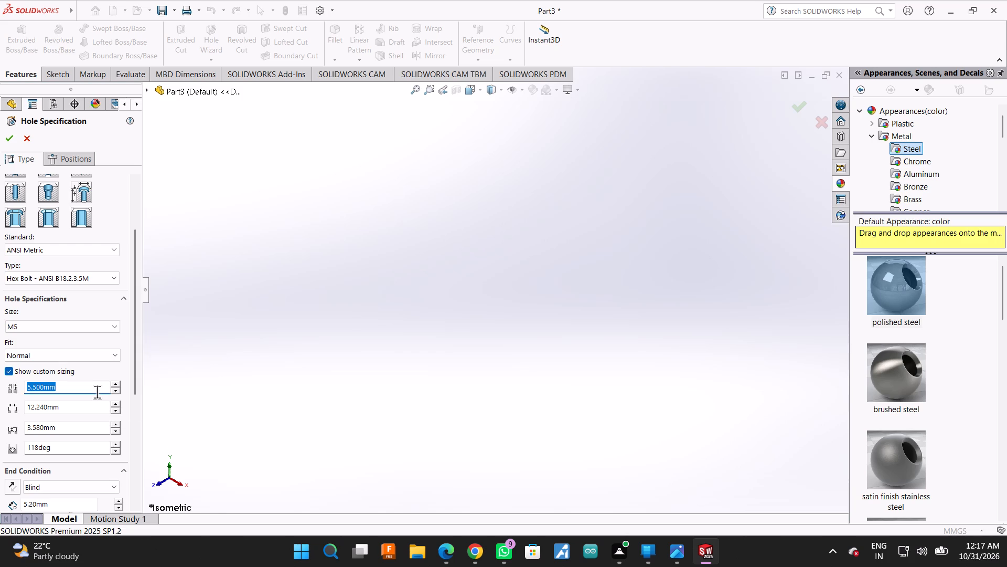
text(12)
key(Return)
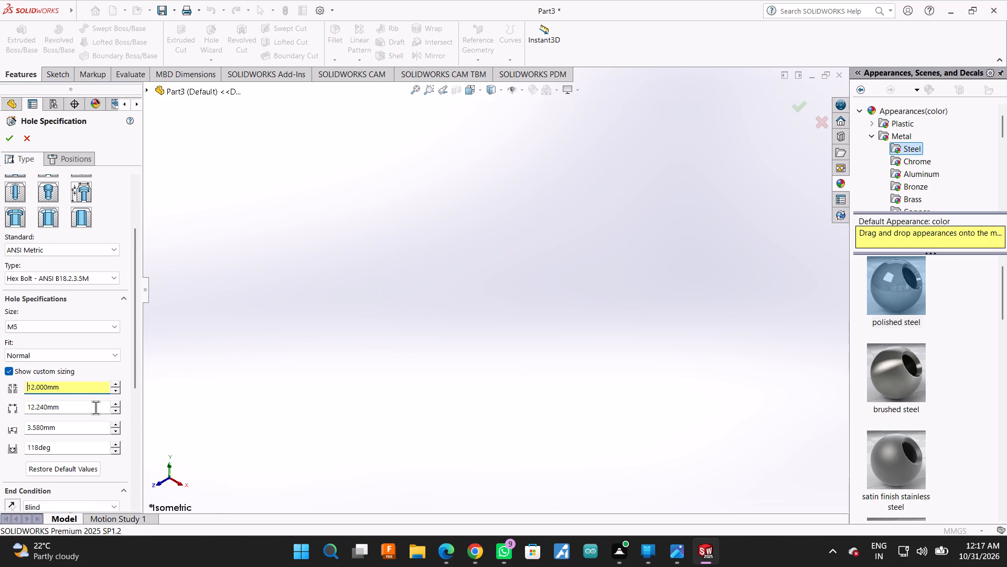
click(95, 407)
click(95, 407)
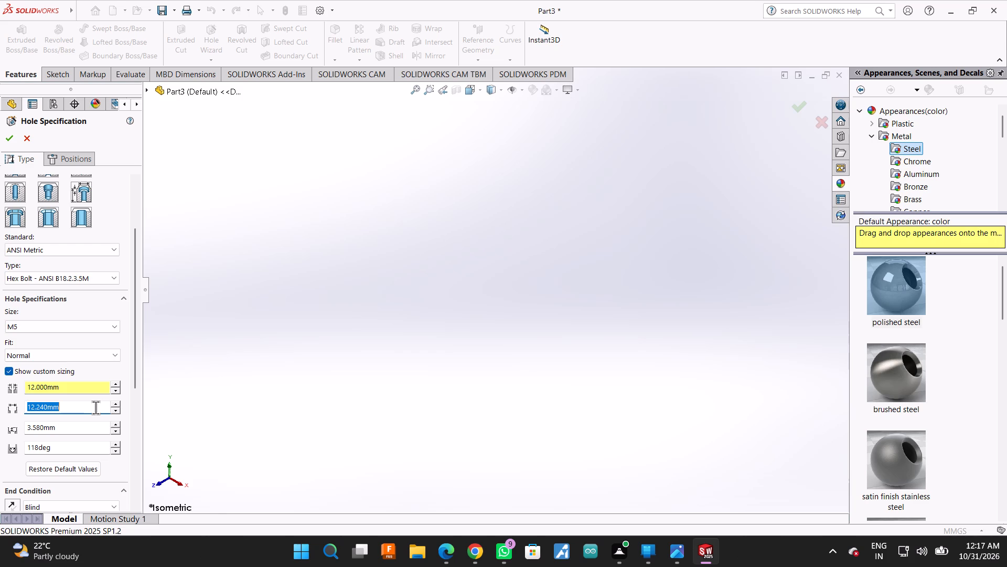
text(24)
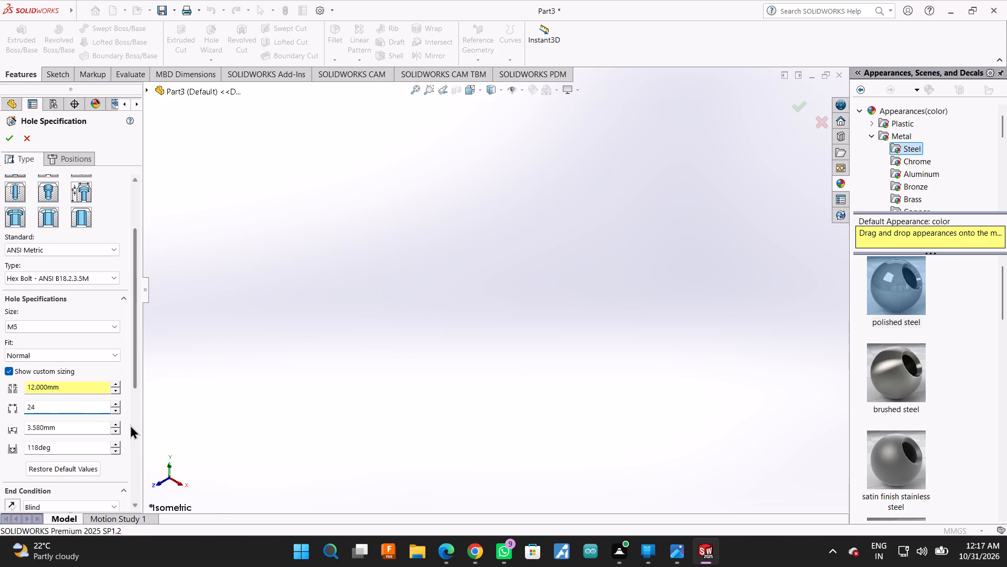
double_click(96, 423)
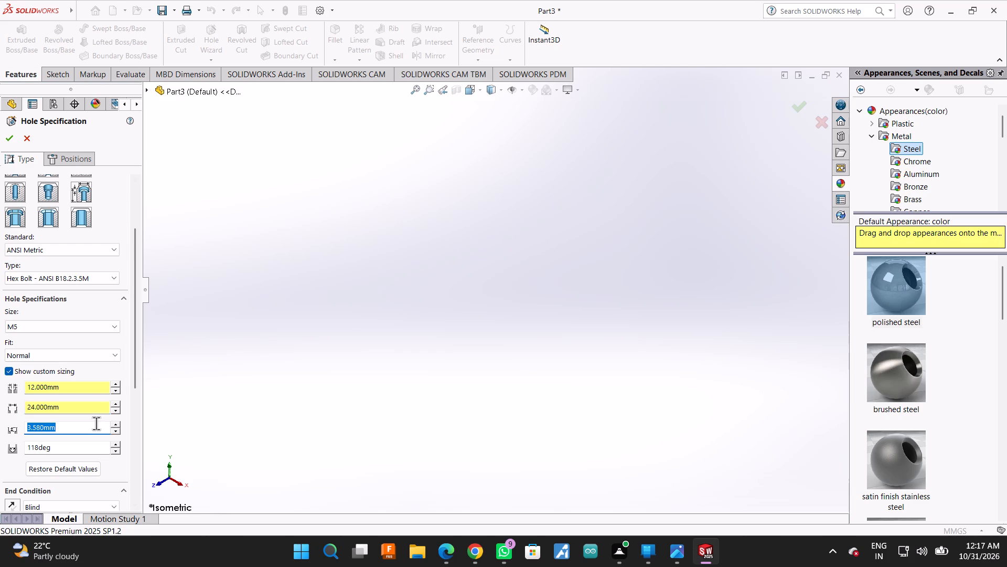
key(6)
key(Return)
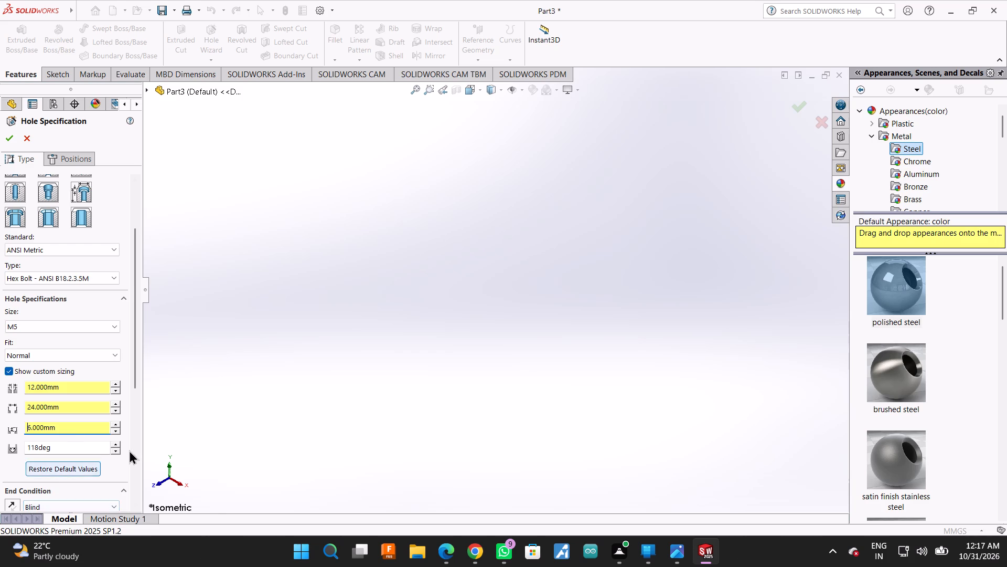
Examine the hole's end condition, countersink options and tolerance/precision settings.
scroll(130, 448, down, 2)
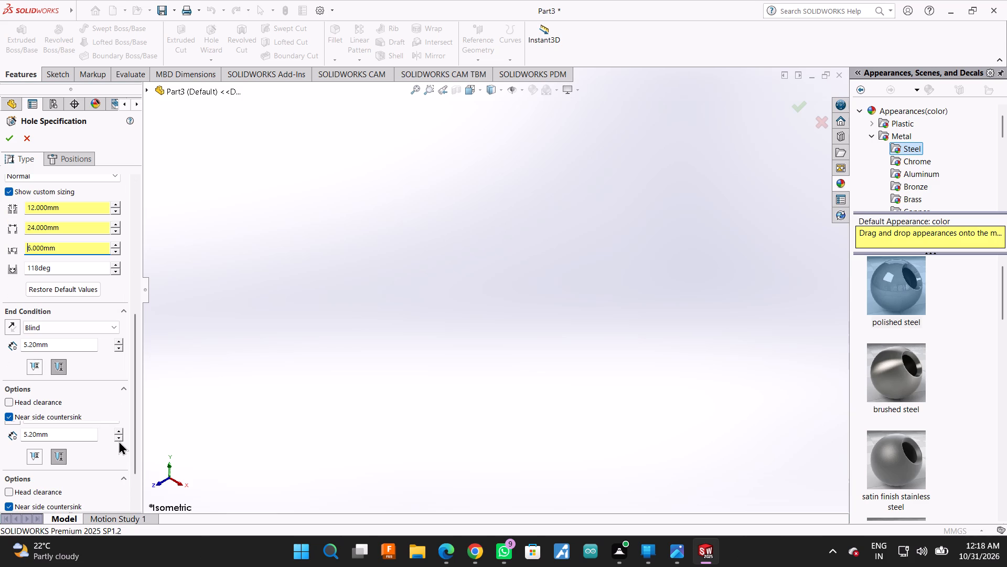
scroll(120, 454, down, 3)
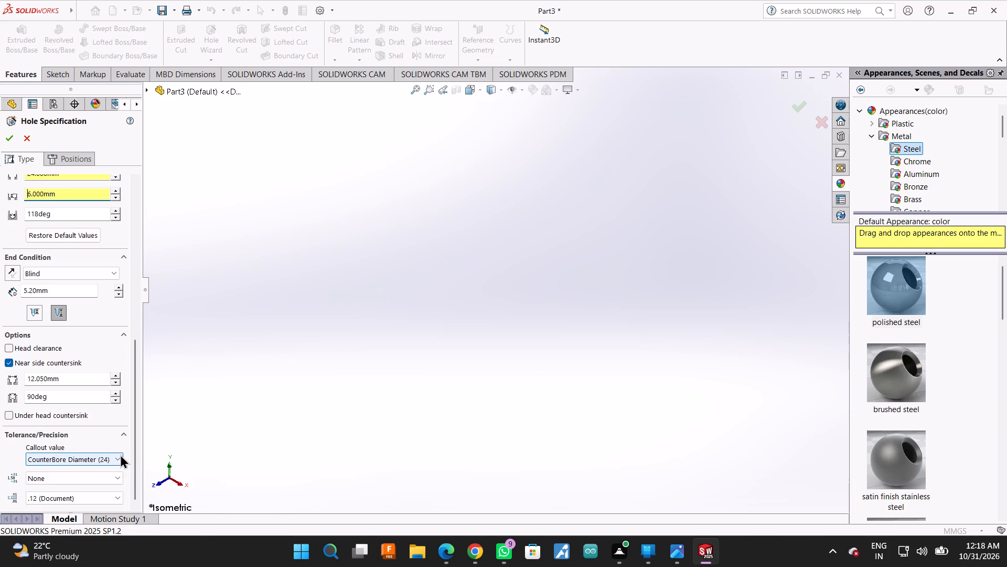
scroll(120, 454, up, 1)
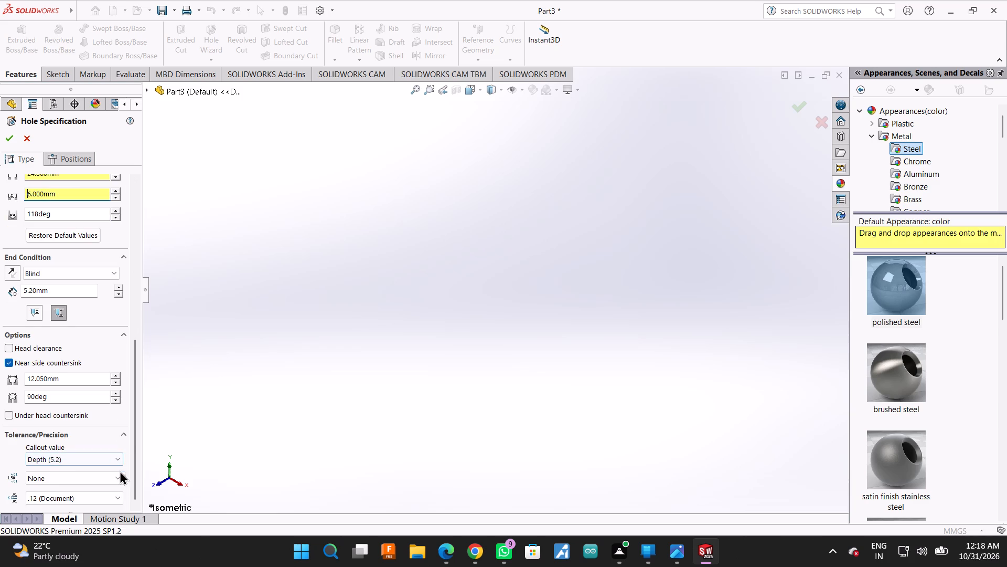
scroll(141, 437, down, 3)
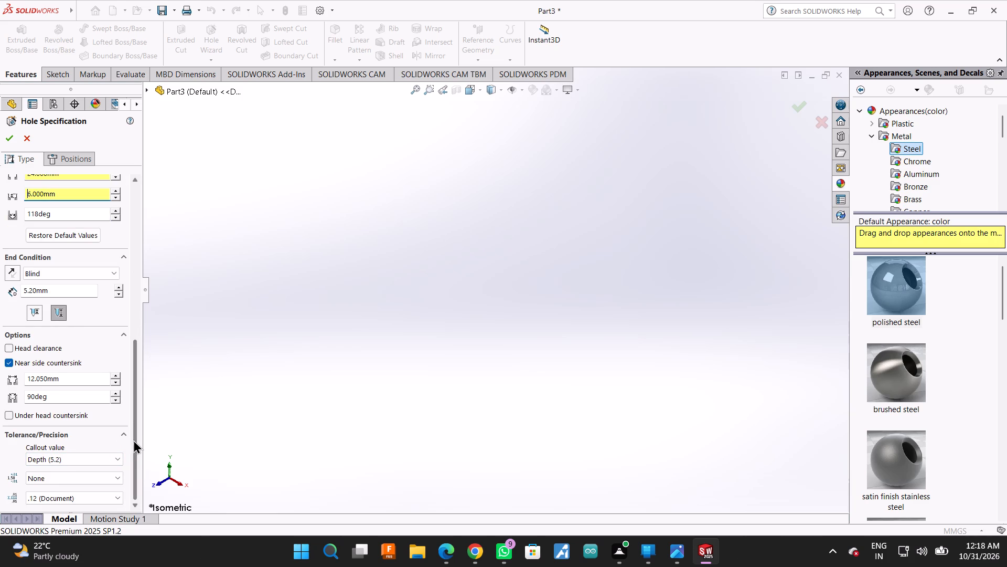
scroll(132, 439, up, 7)
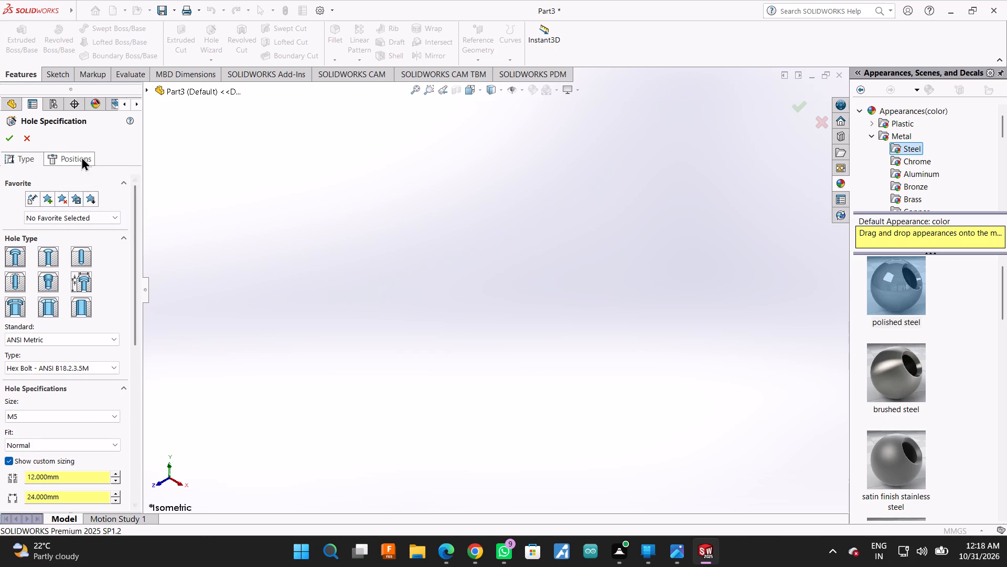
Set the flat top face of the base block, beside the upright lug, as the hole position face, without placing a point.
click(81, 156)
scroll(338, 297, up, 2)
scroll(382, 301, up, 3)
scroll(437, 358, up, 2)
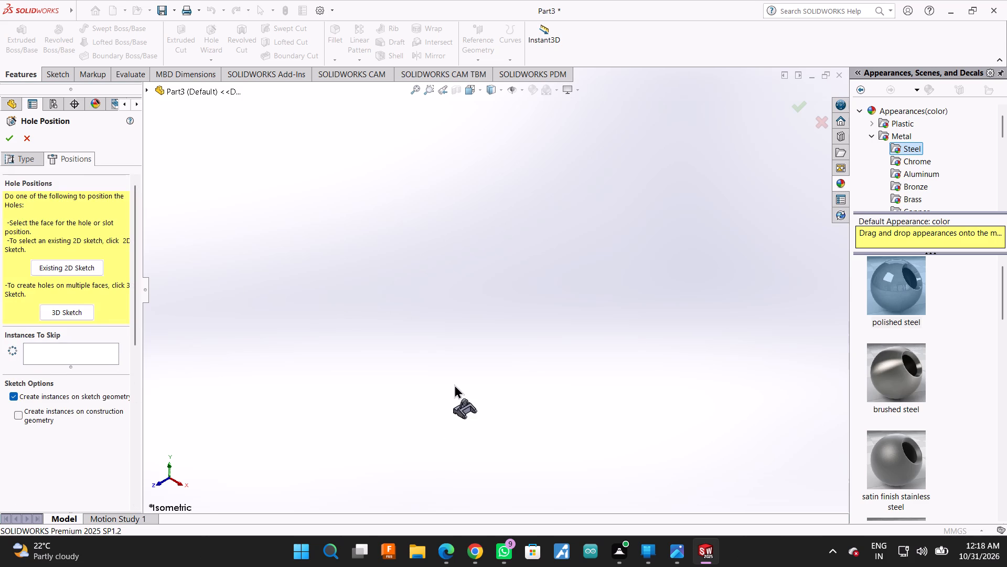
scroll(489, 376, down, 13)
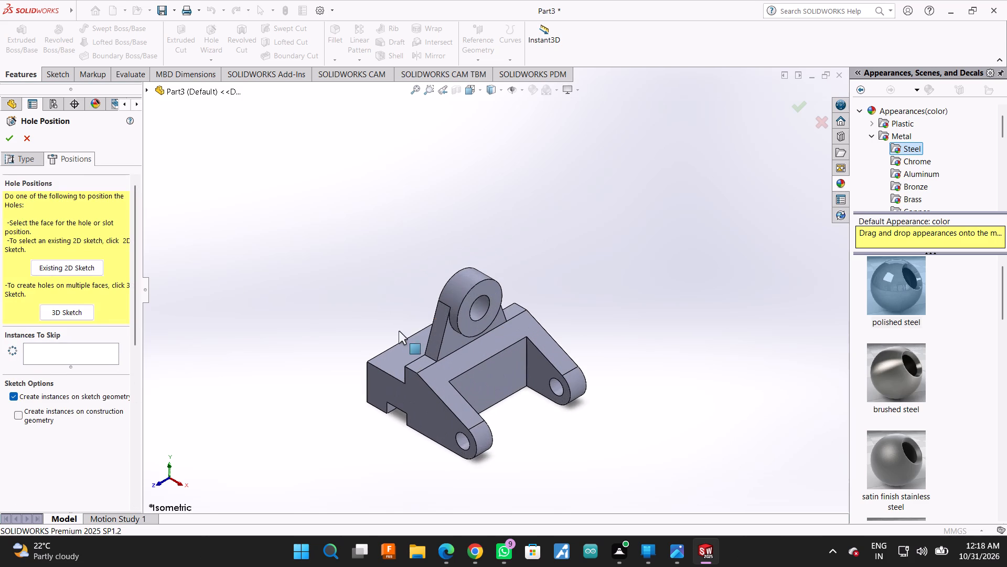
click(398, 331)
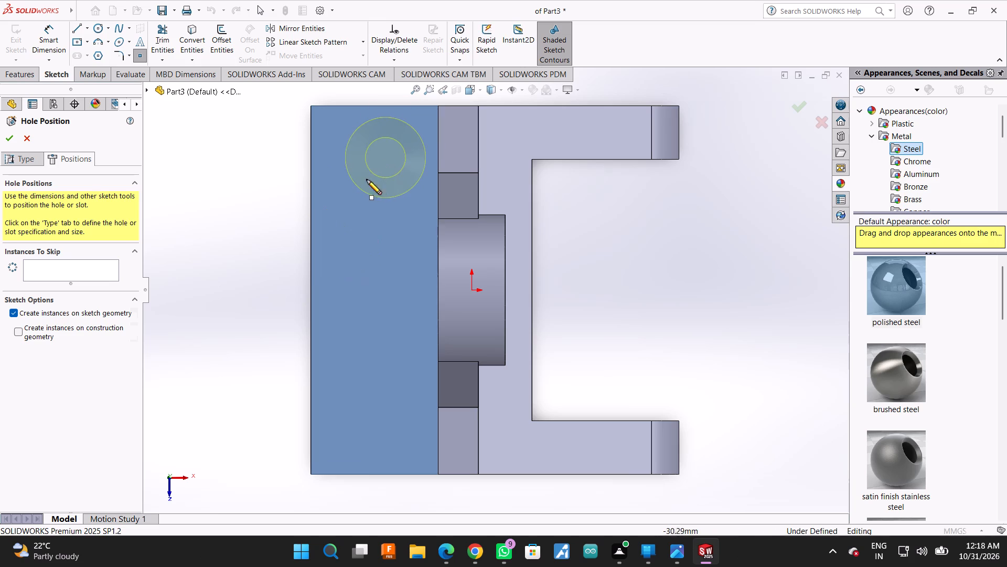
right_click(234, 235)
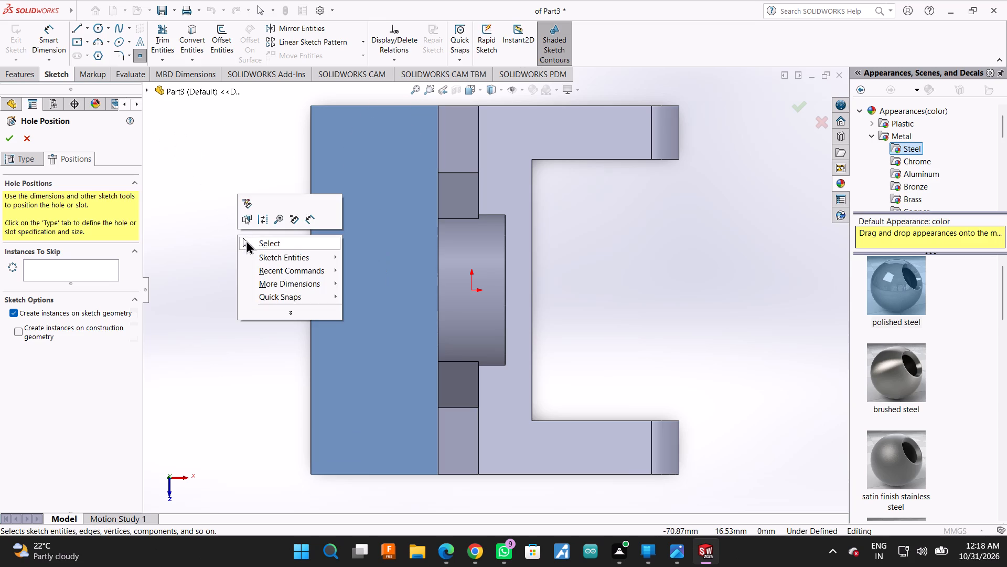
click(251, 244)
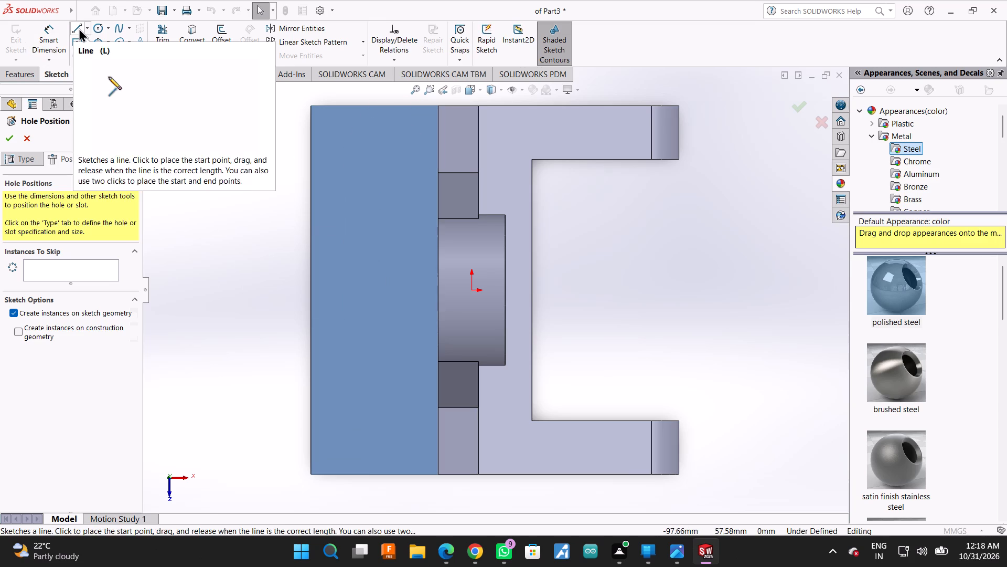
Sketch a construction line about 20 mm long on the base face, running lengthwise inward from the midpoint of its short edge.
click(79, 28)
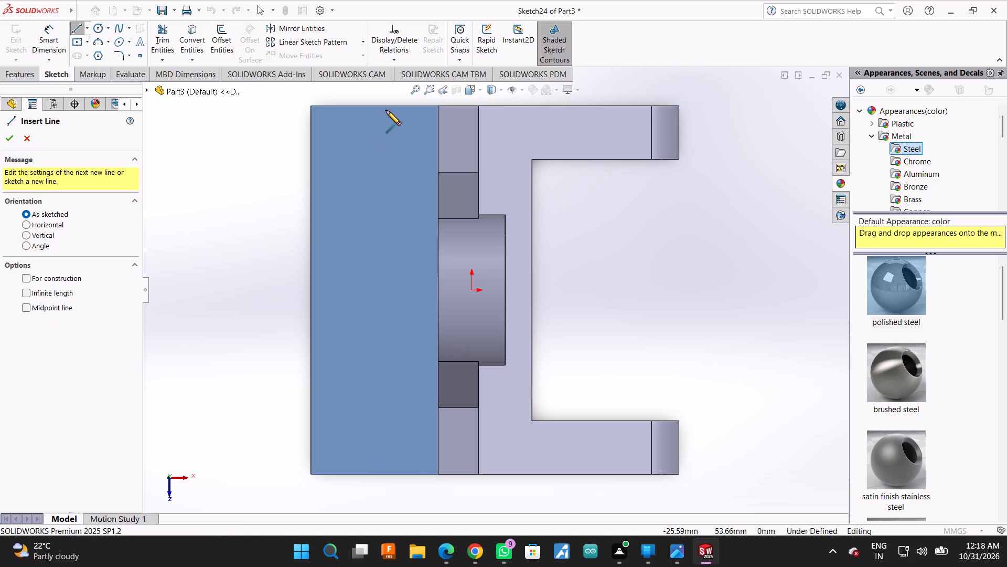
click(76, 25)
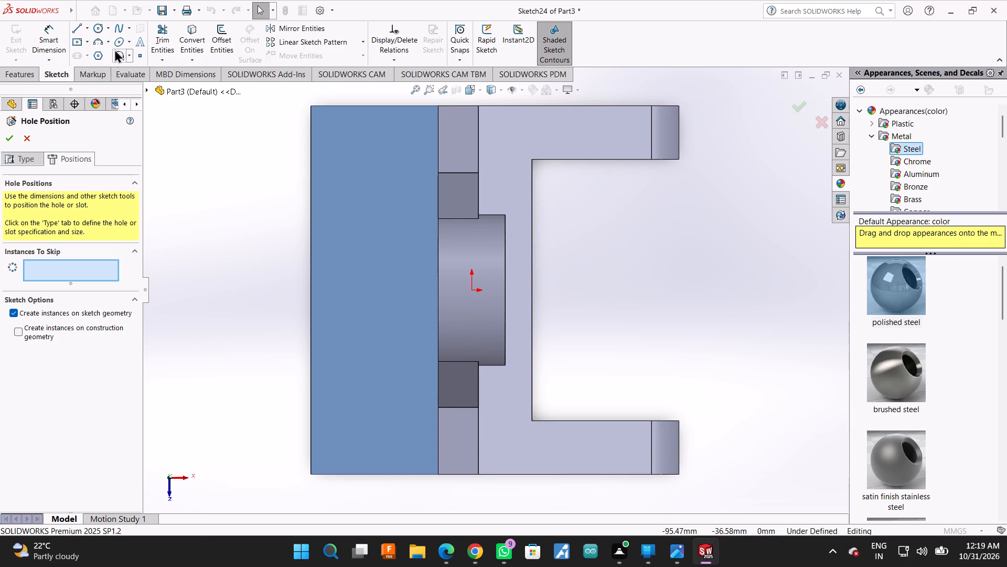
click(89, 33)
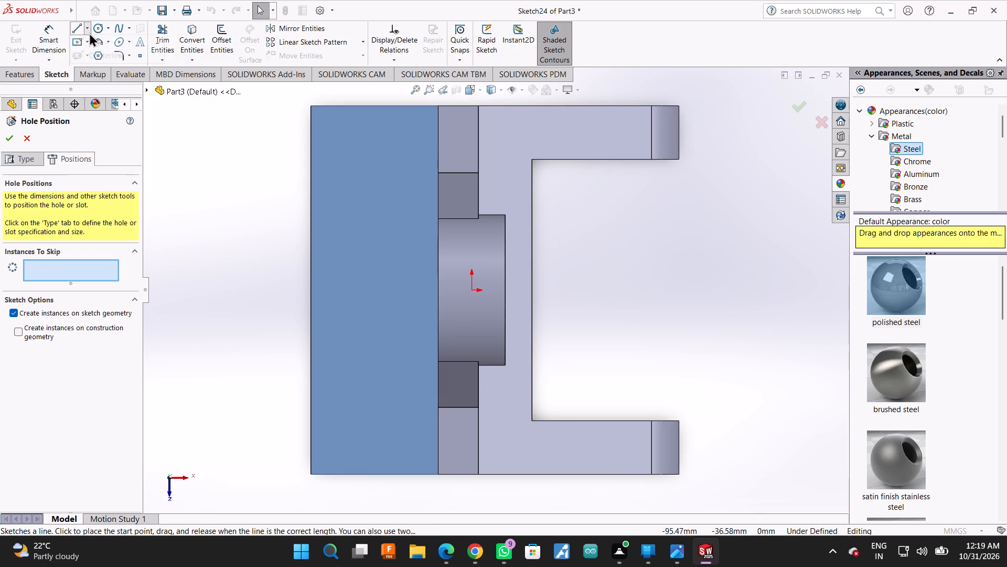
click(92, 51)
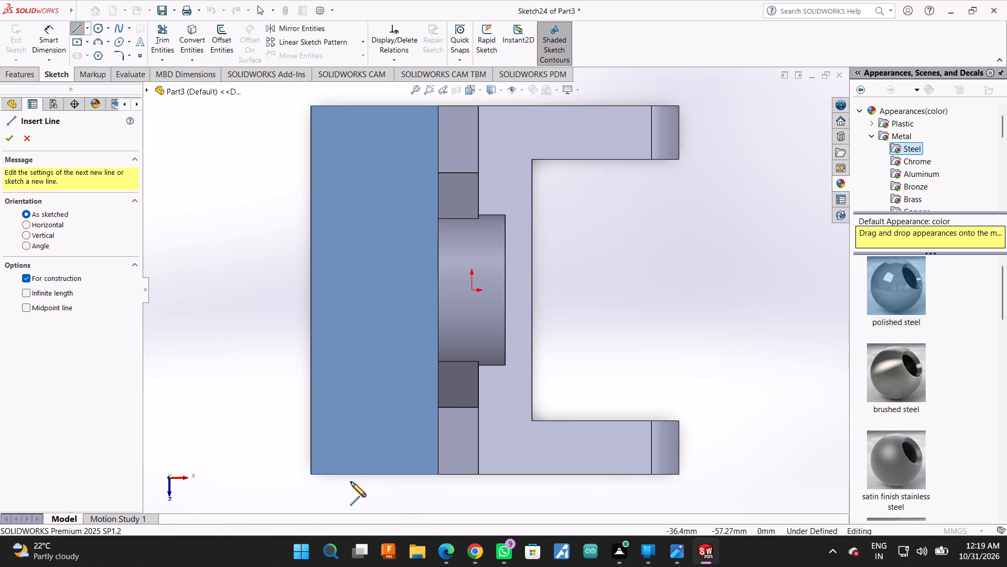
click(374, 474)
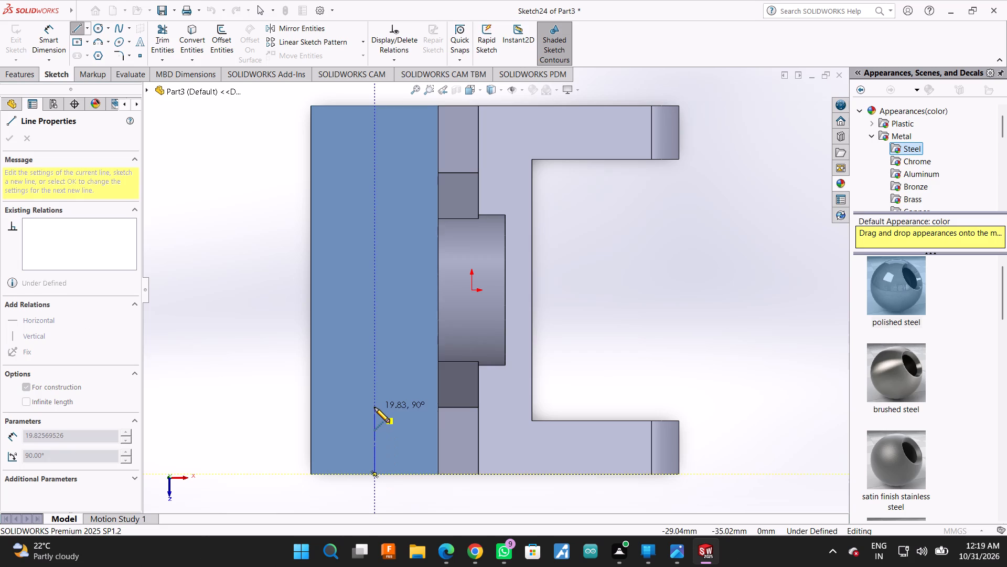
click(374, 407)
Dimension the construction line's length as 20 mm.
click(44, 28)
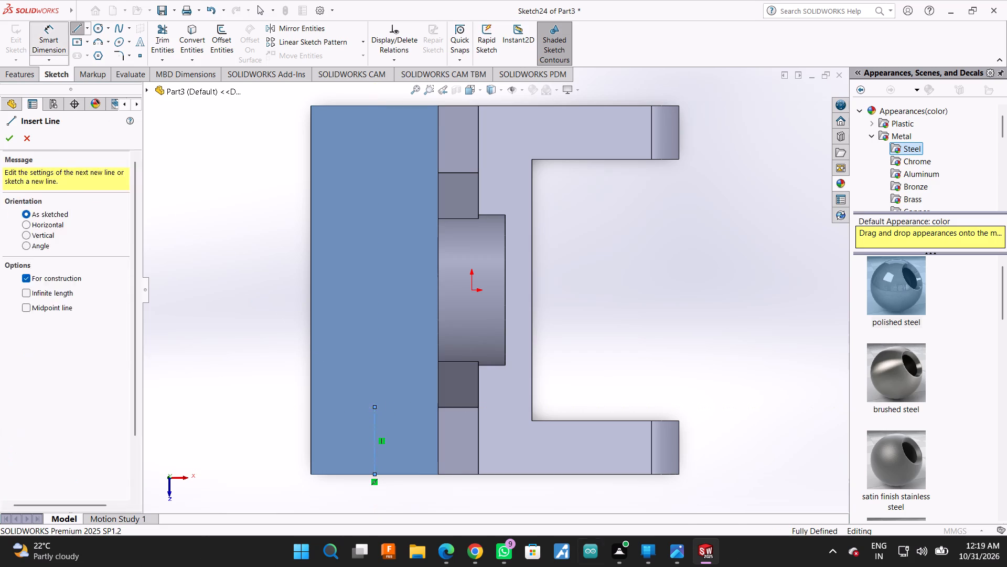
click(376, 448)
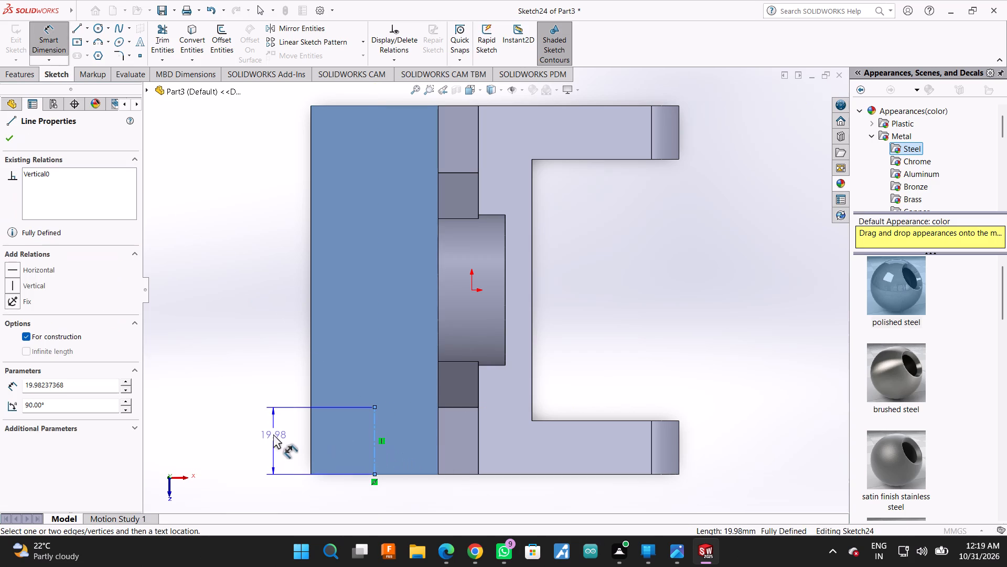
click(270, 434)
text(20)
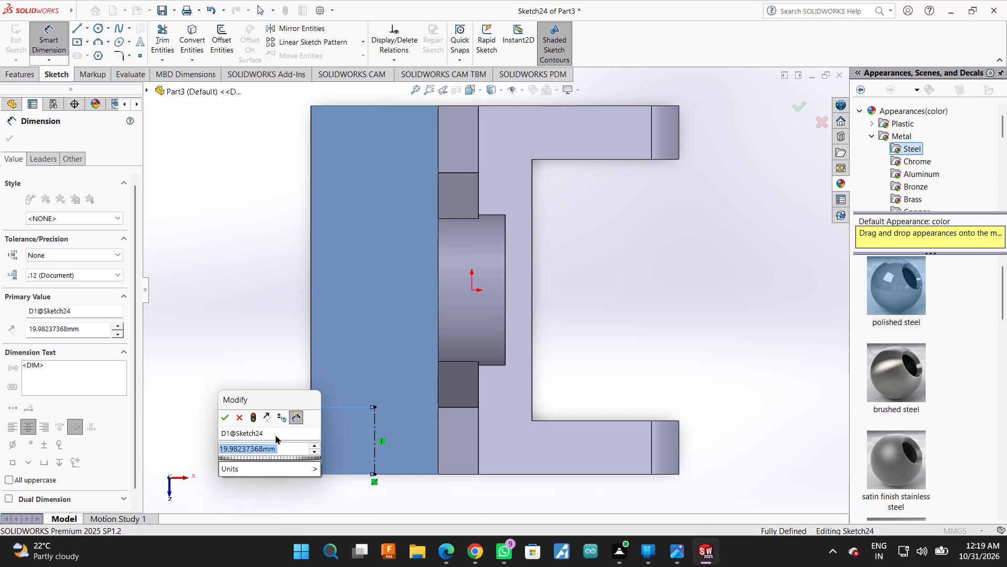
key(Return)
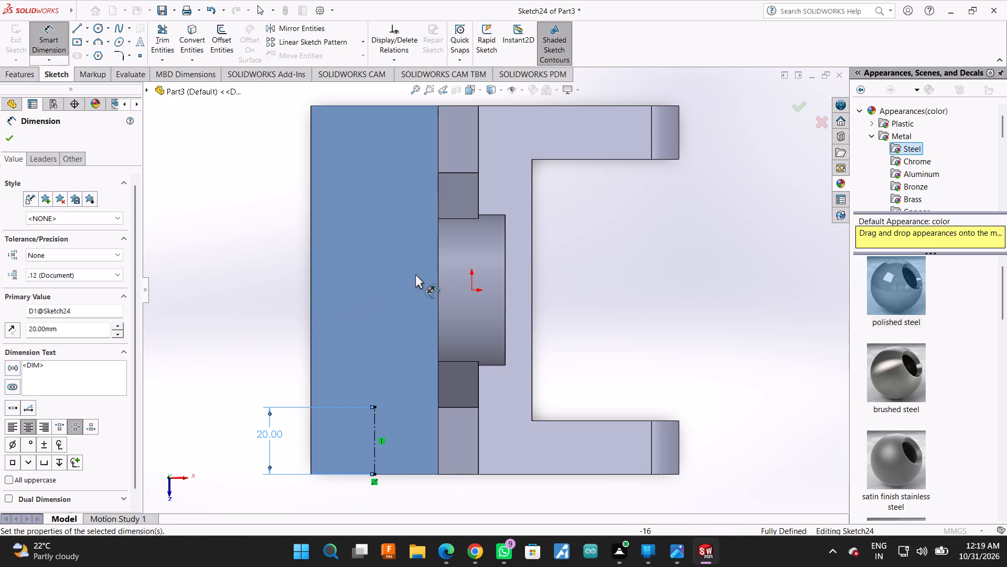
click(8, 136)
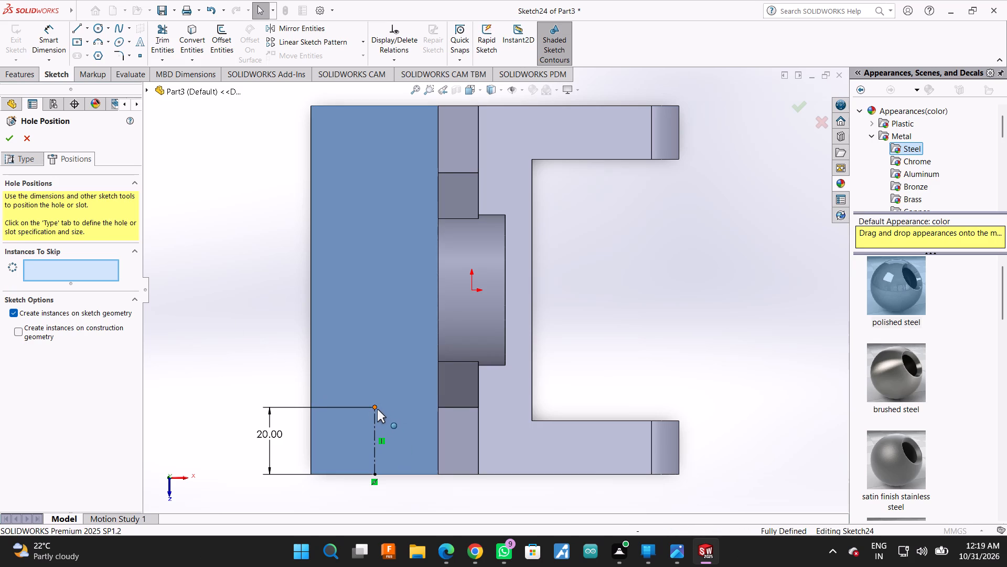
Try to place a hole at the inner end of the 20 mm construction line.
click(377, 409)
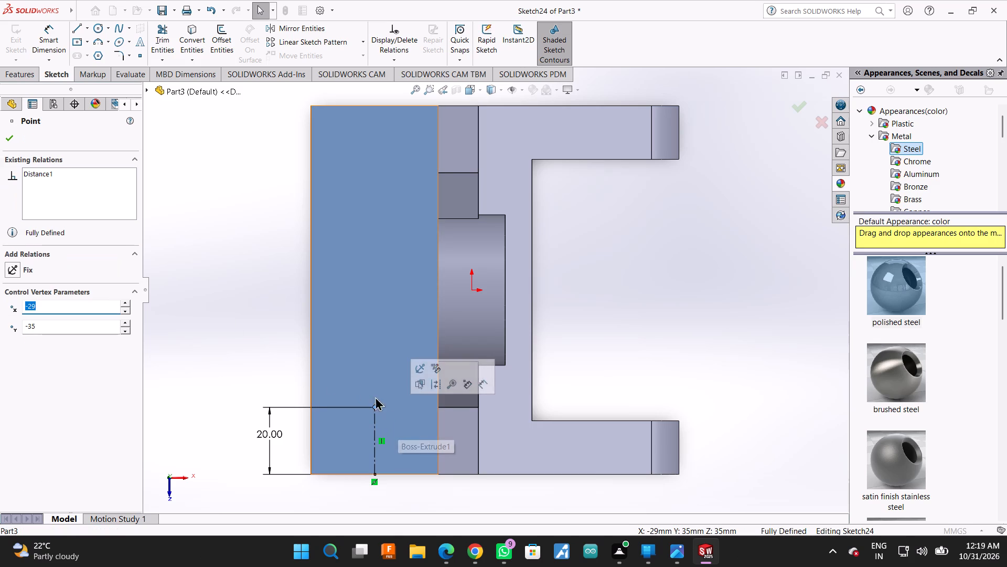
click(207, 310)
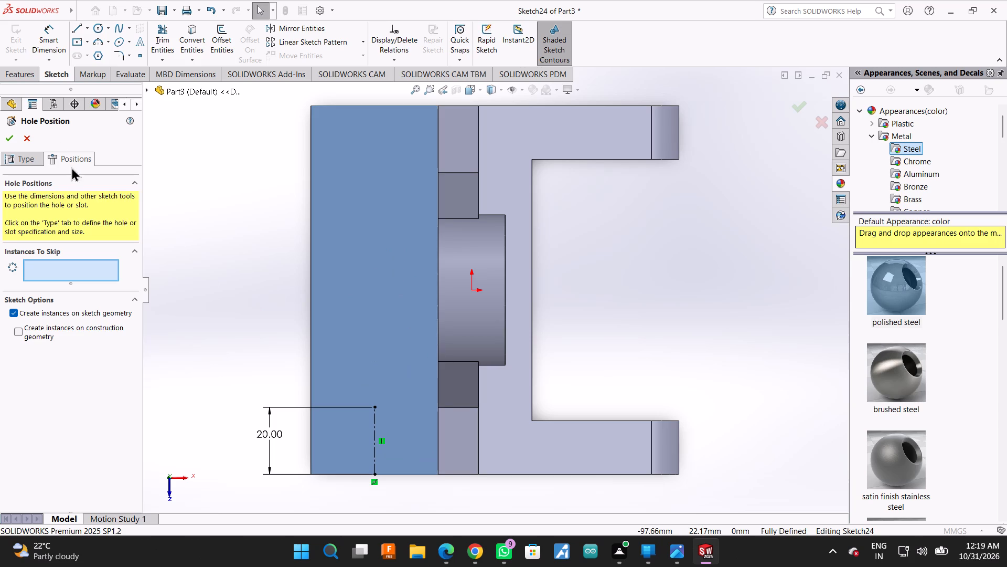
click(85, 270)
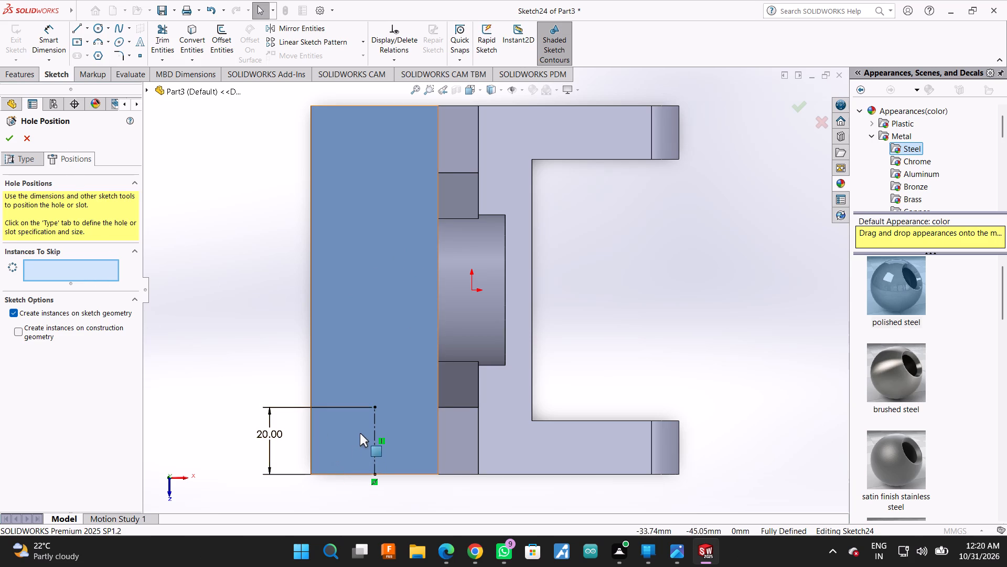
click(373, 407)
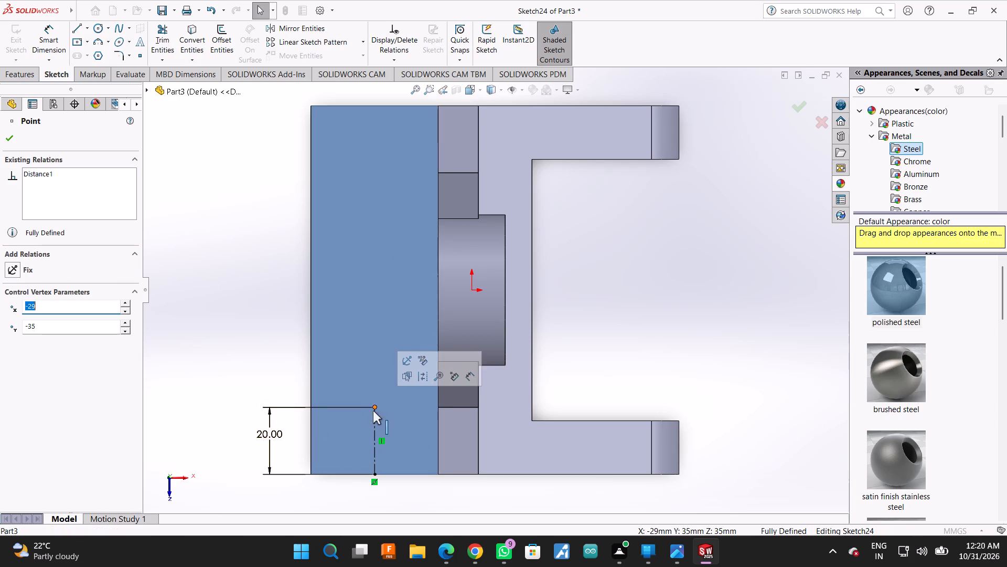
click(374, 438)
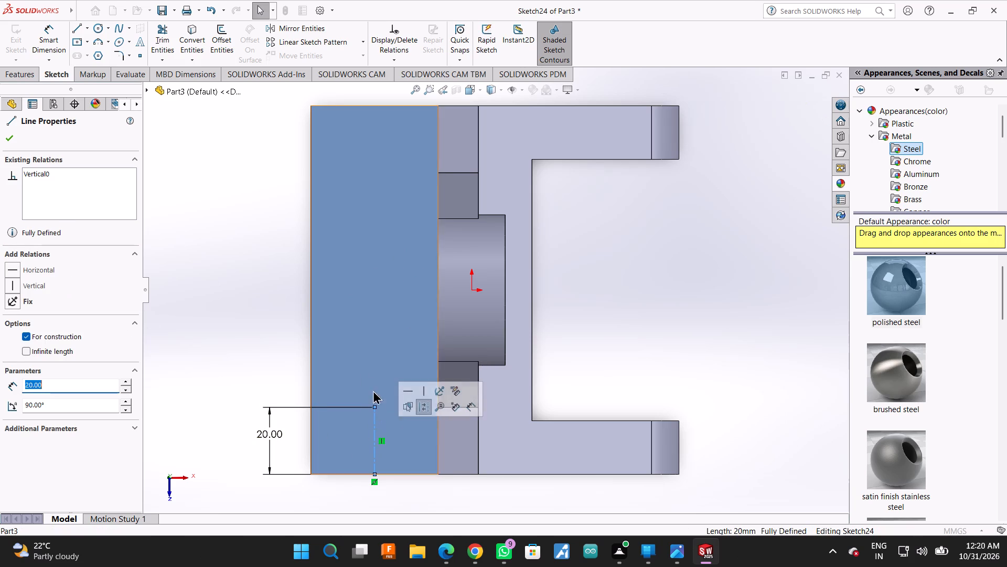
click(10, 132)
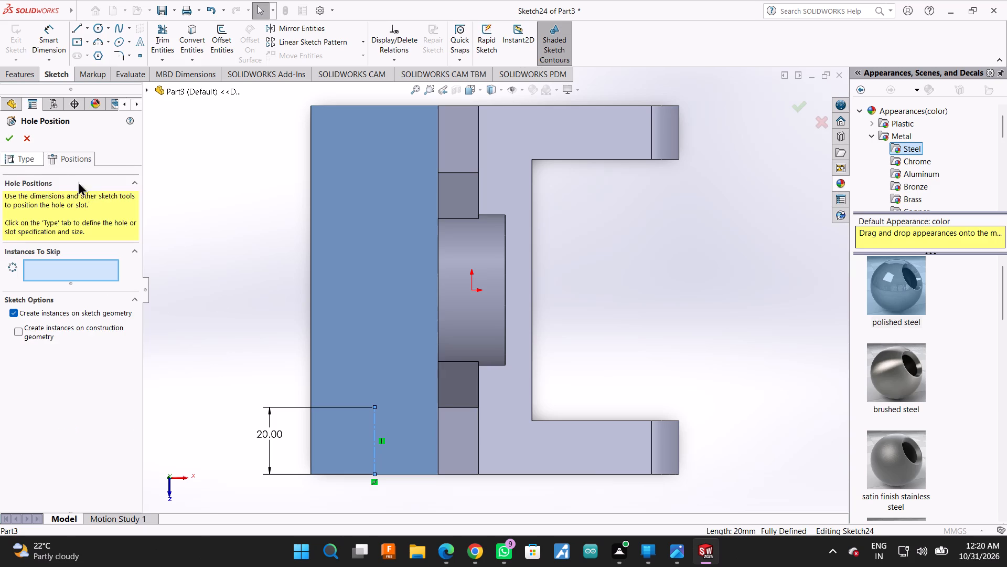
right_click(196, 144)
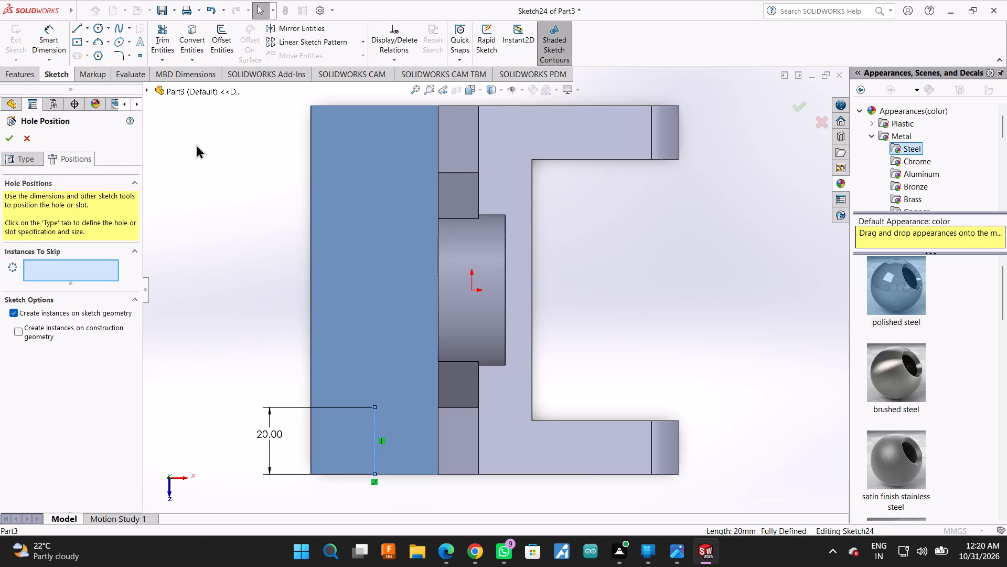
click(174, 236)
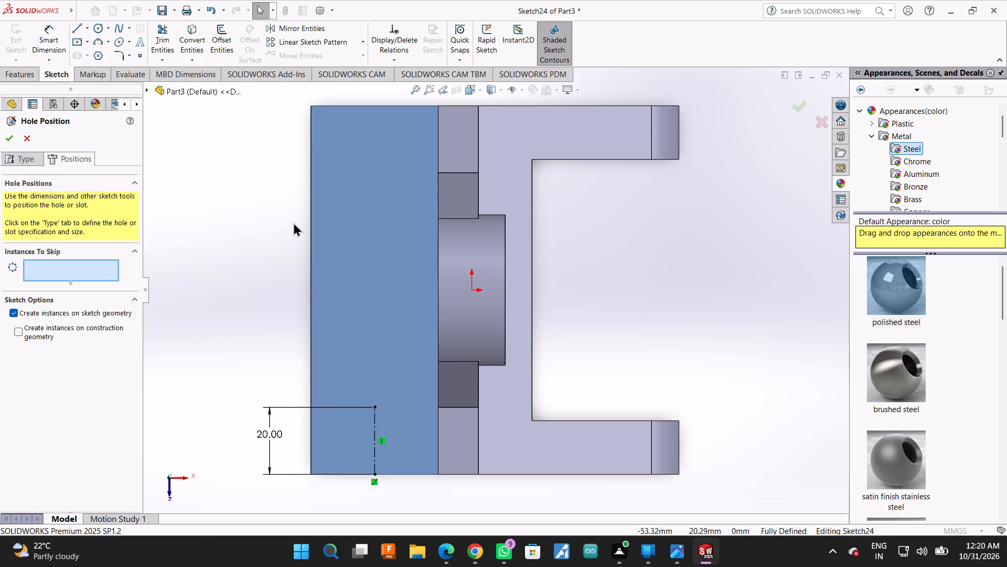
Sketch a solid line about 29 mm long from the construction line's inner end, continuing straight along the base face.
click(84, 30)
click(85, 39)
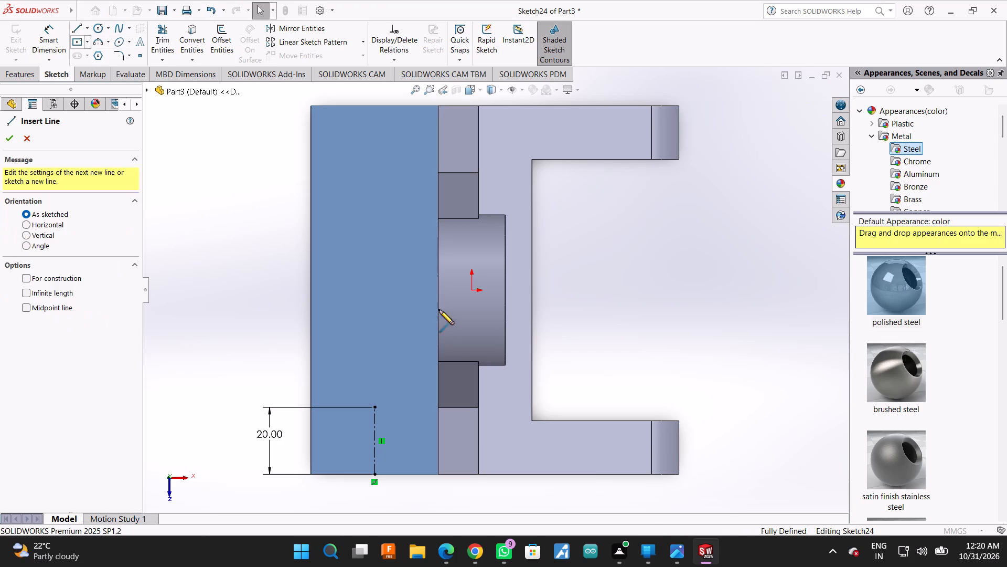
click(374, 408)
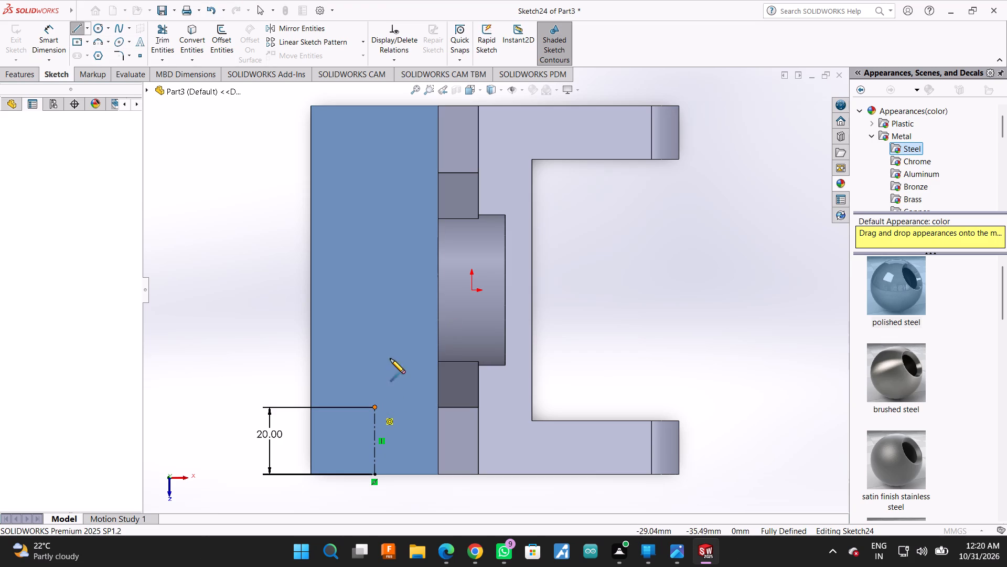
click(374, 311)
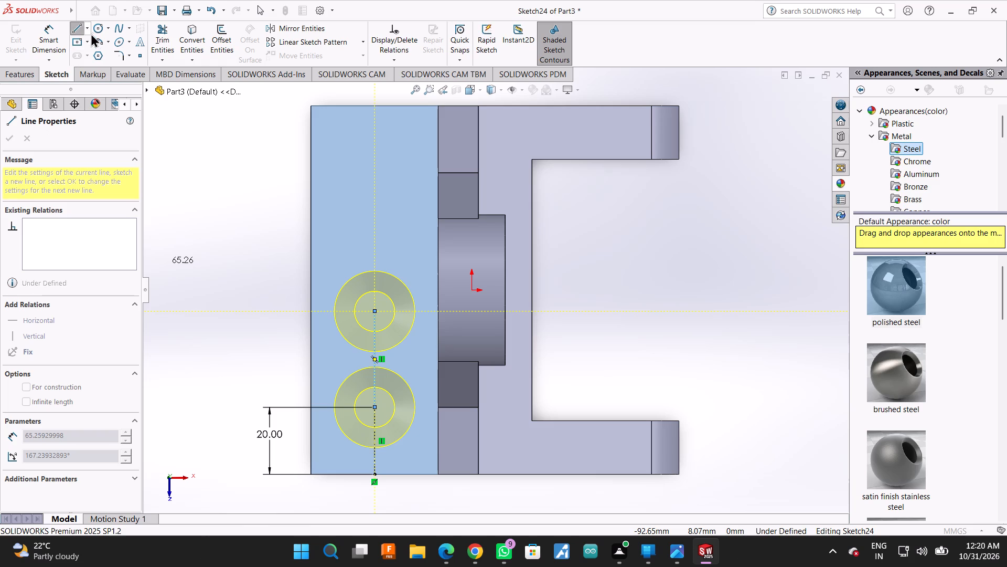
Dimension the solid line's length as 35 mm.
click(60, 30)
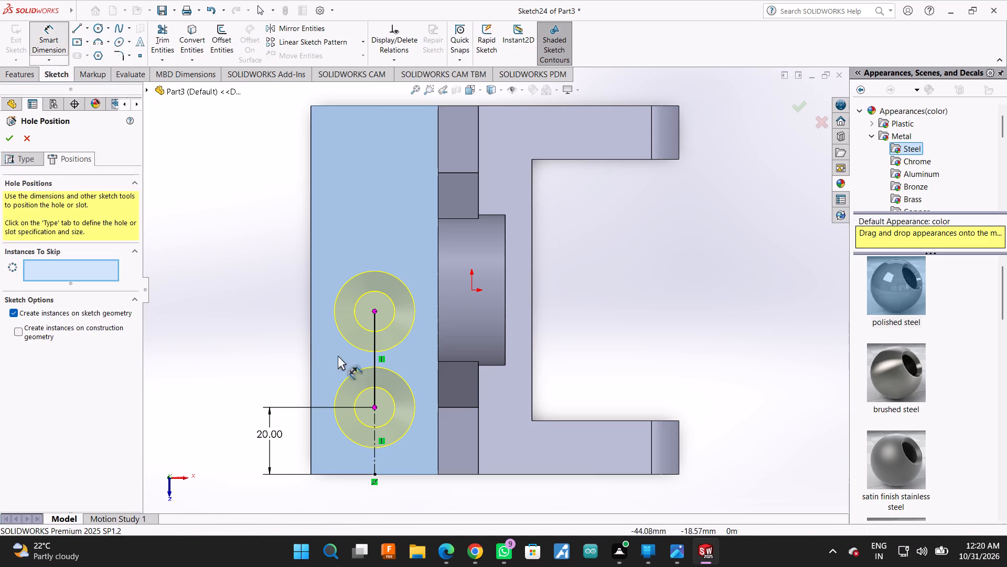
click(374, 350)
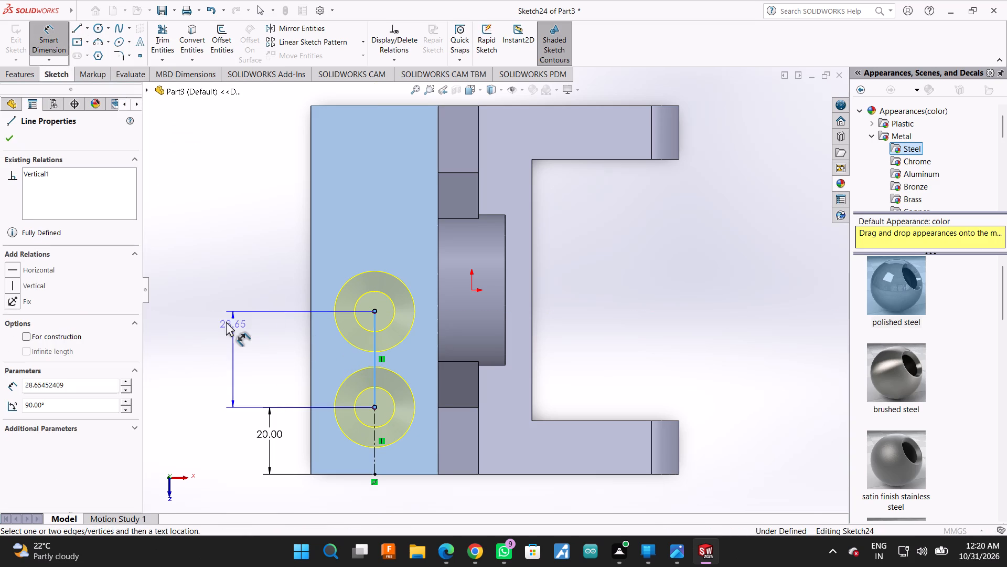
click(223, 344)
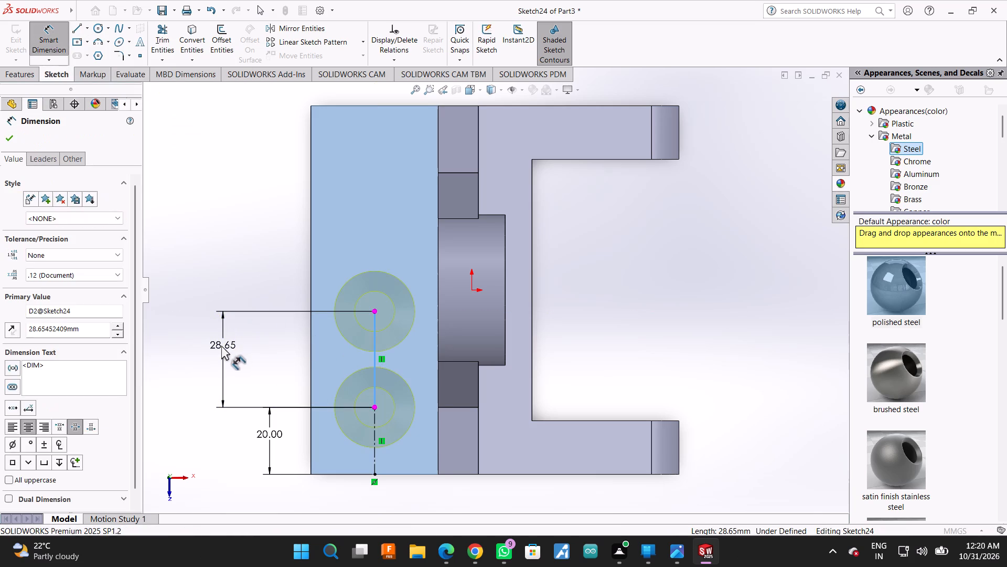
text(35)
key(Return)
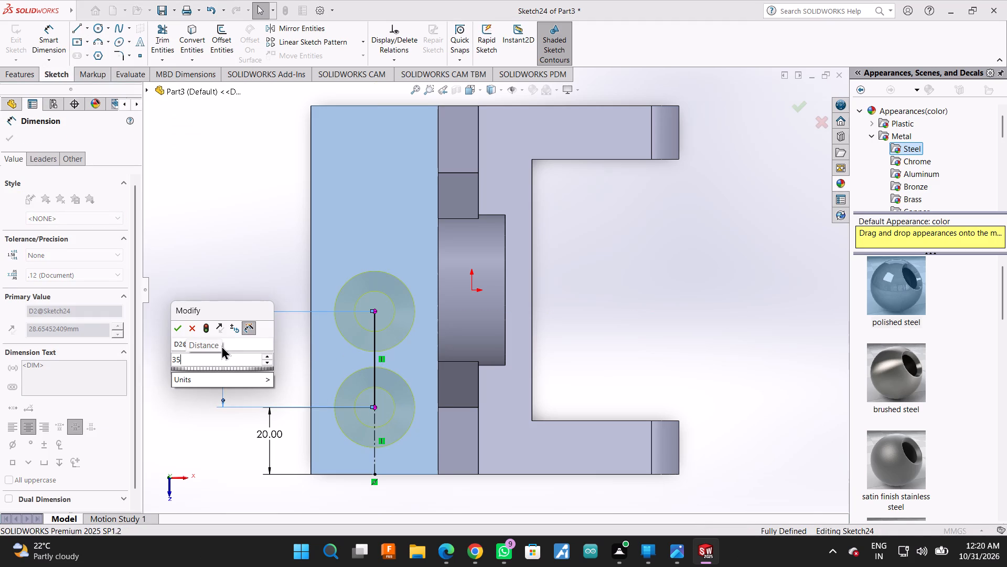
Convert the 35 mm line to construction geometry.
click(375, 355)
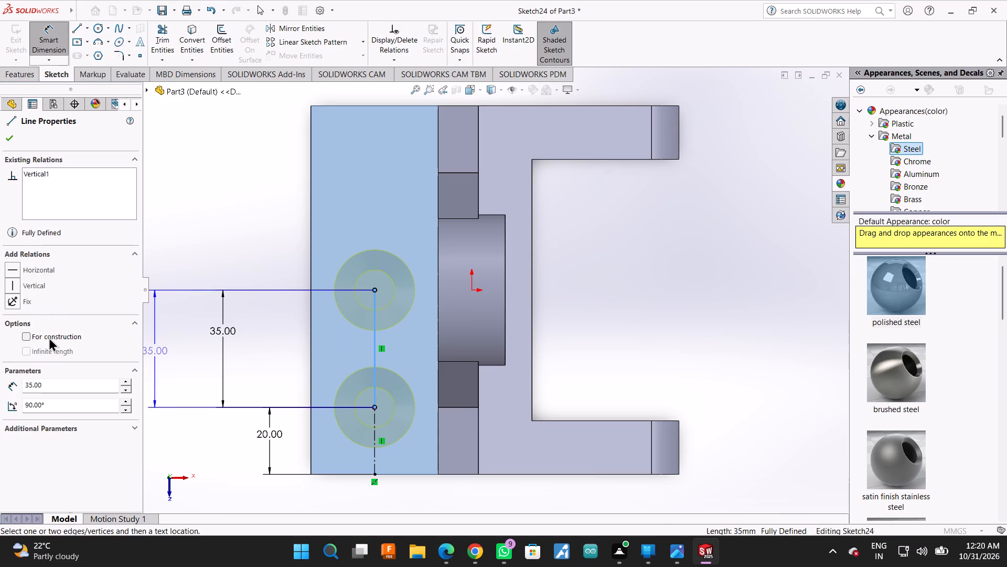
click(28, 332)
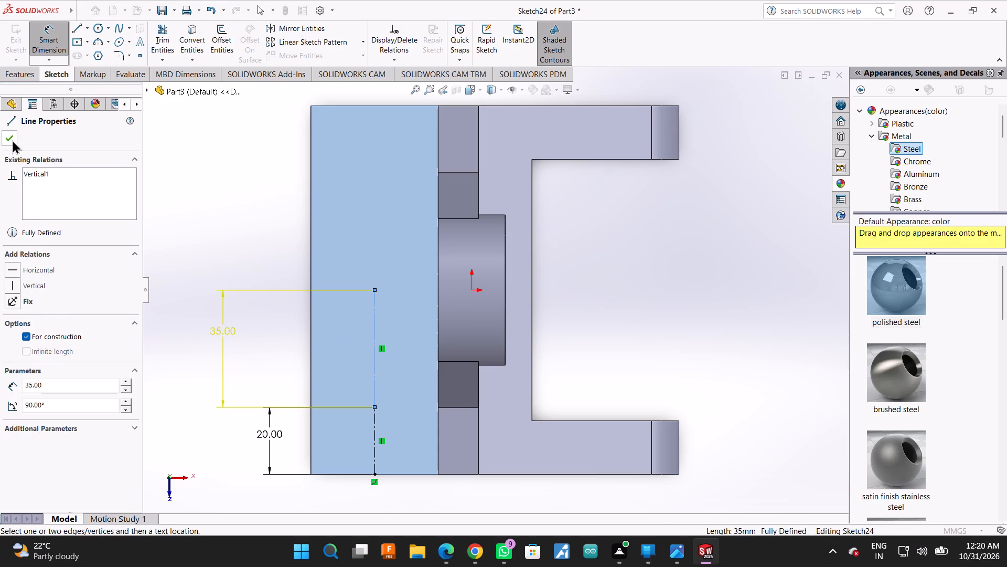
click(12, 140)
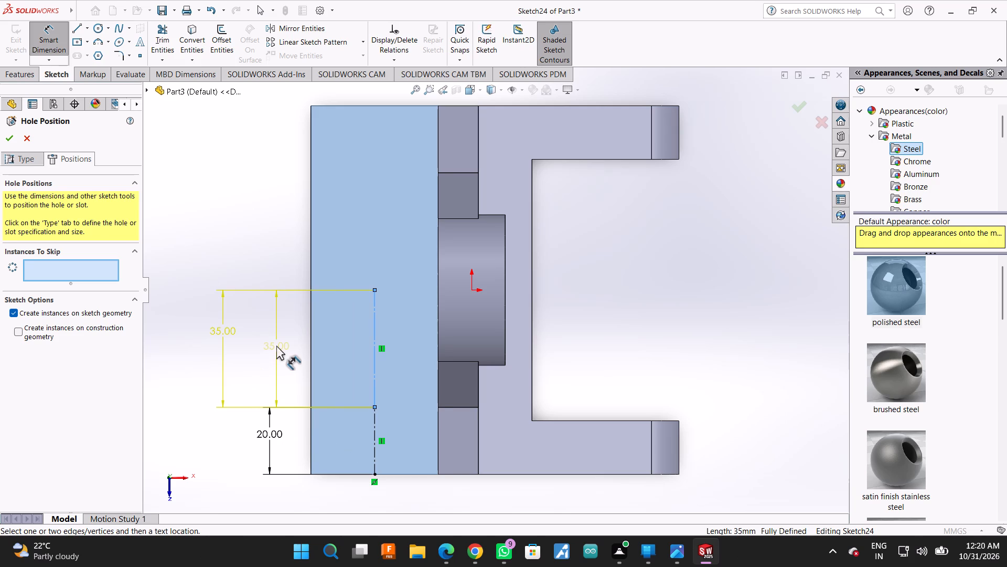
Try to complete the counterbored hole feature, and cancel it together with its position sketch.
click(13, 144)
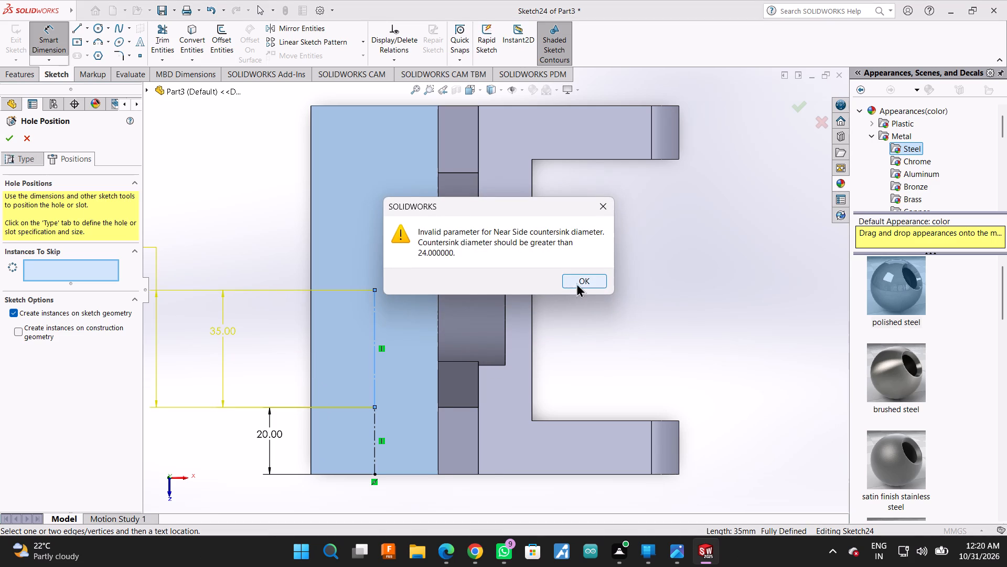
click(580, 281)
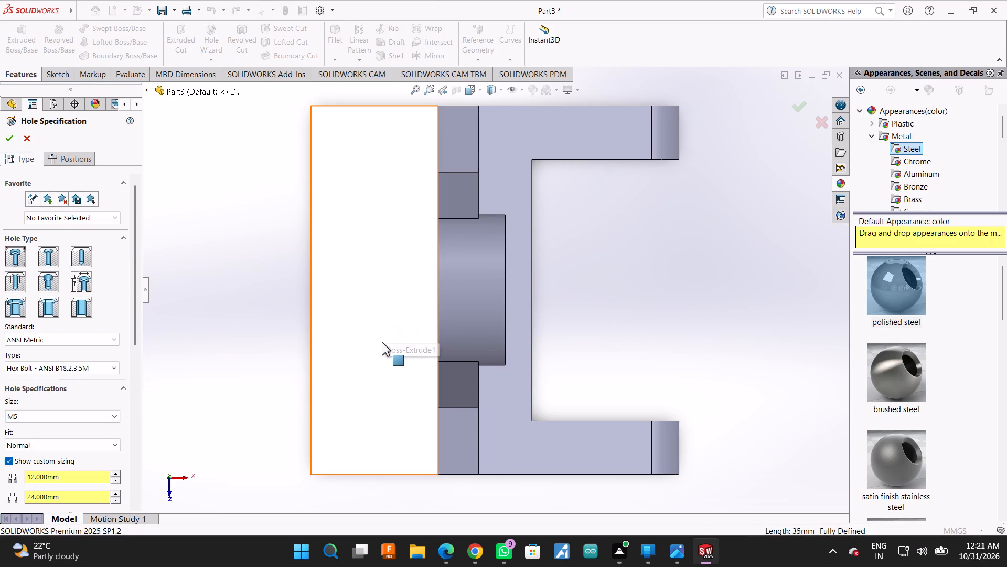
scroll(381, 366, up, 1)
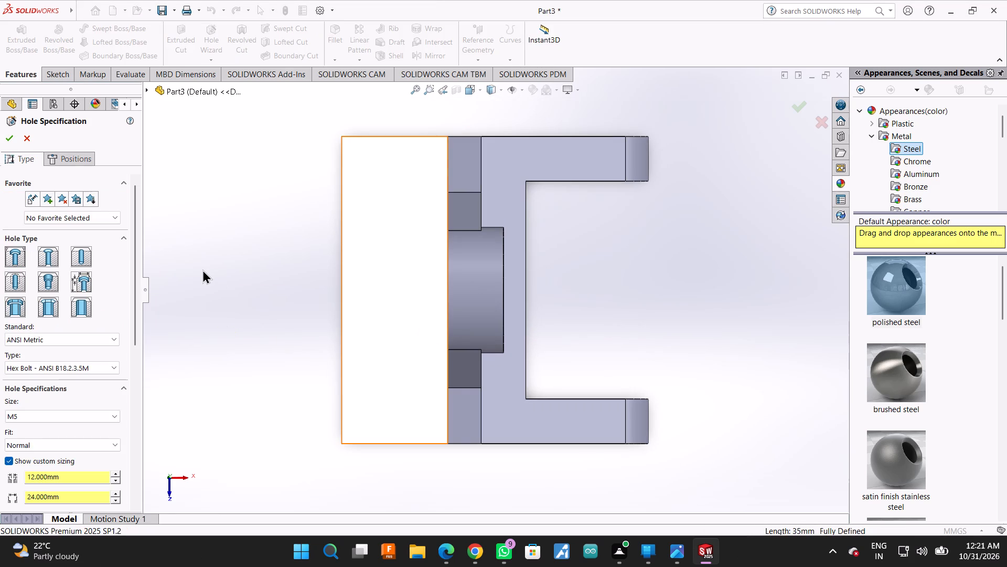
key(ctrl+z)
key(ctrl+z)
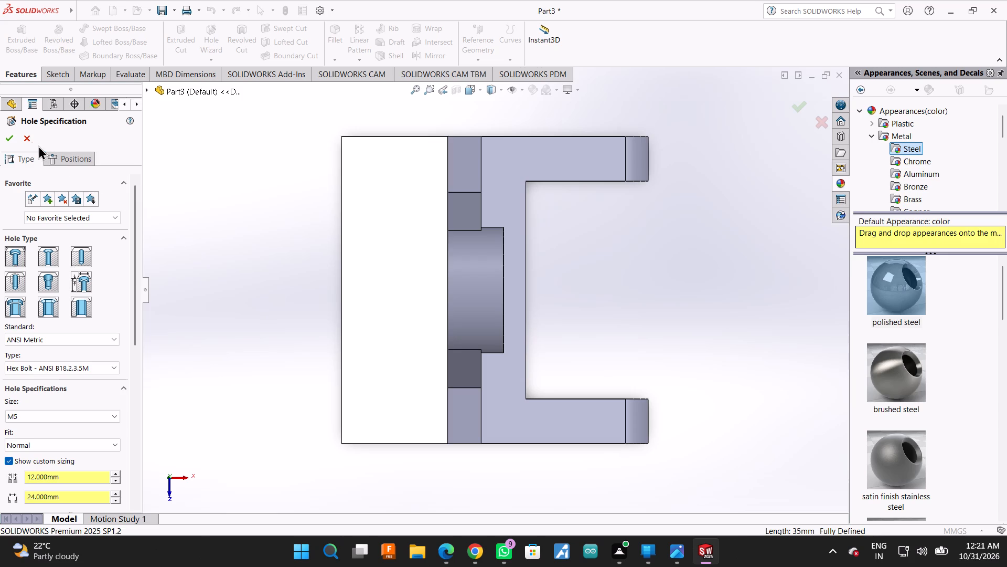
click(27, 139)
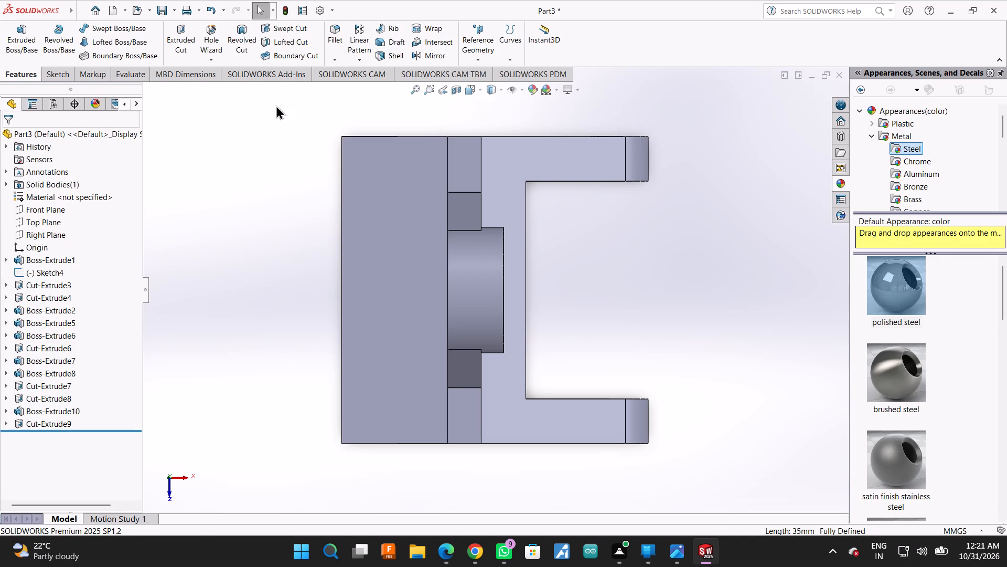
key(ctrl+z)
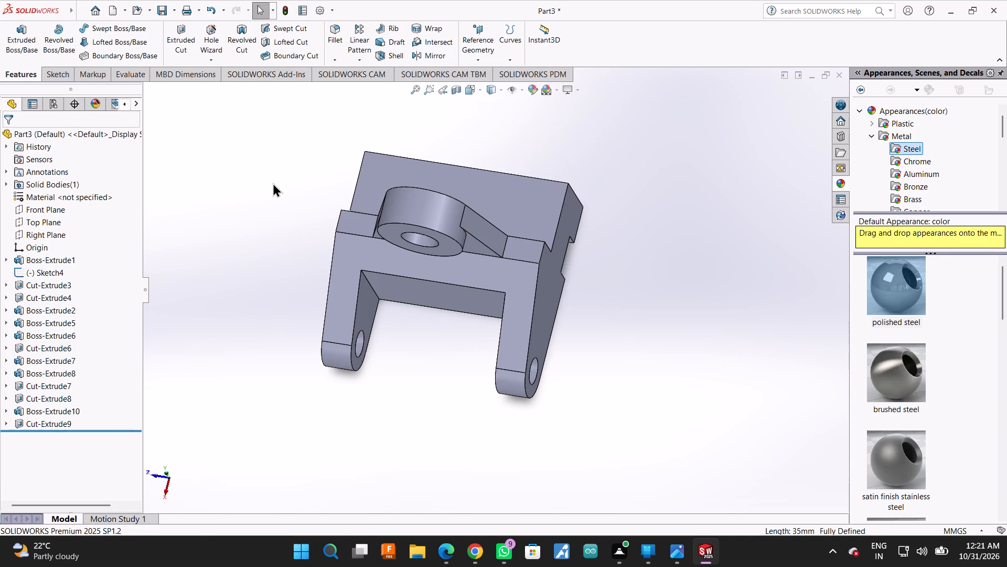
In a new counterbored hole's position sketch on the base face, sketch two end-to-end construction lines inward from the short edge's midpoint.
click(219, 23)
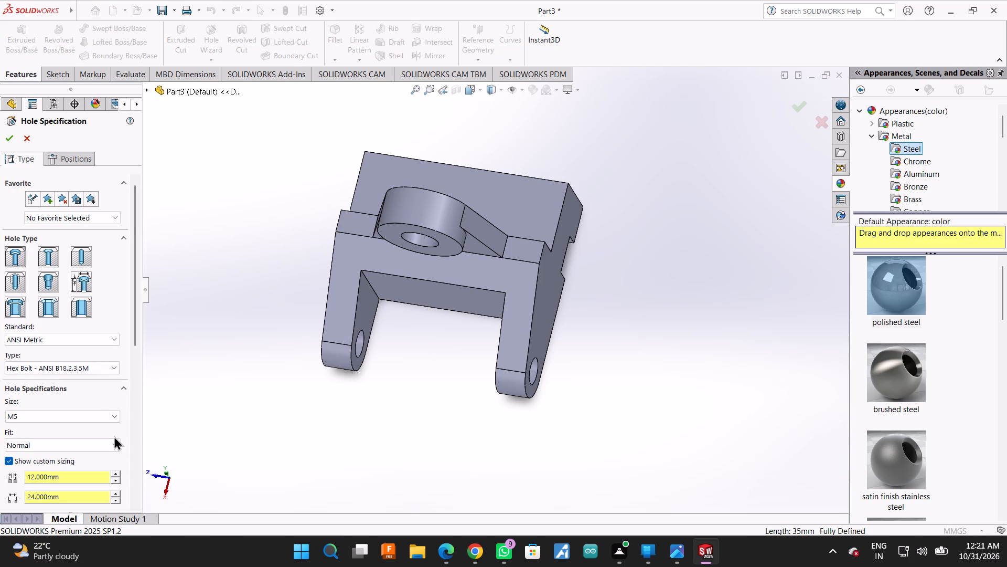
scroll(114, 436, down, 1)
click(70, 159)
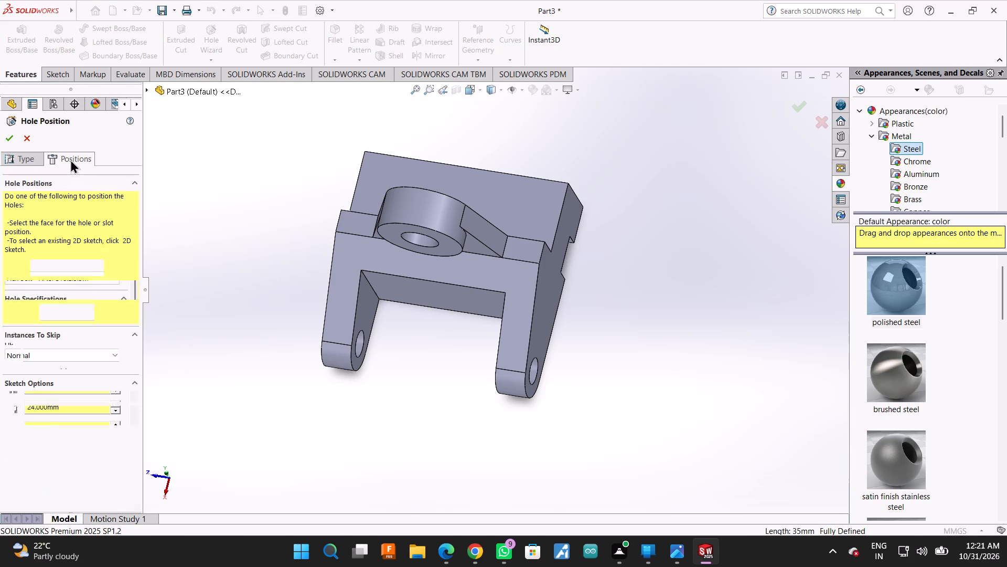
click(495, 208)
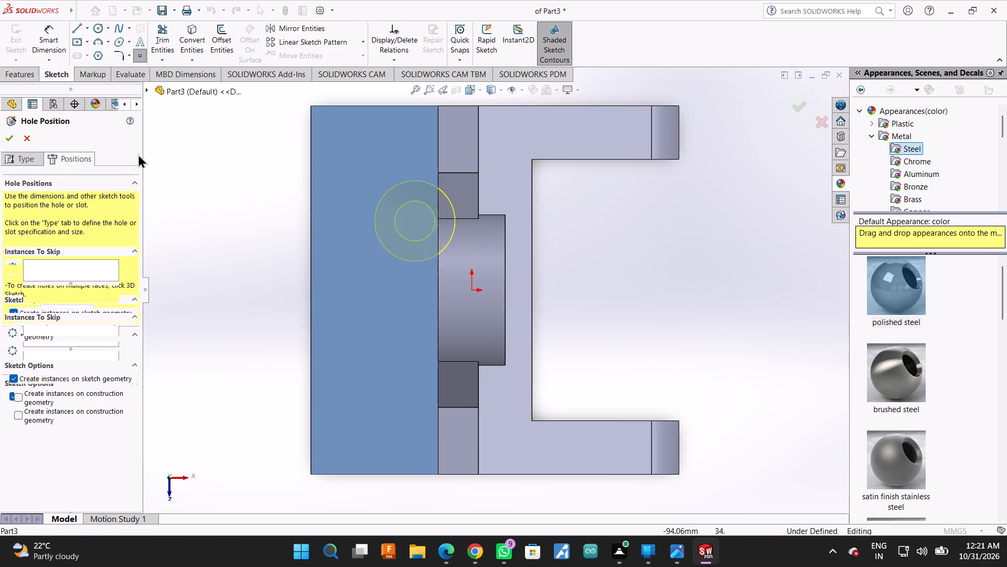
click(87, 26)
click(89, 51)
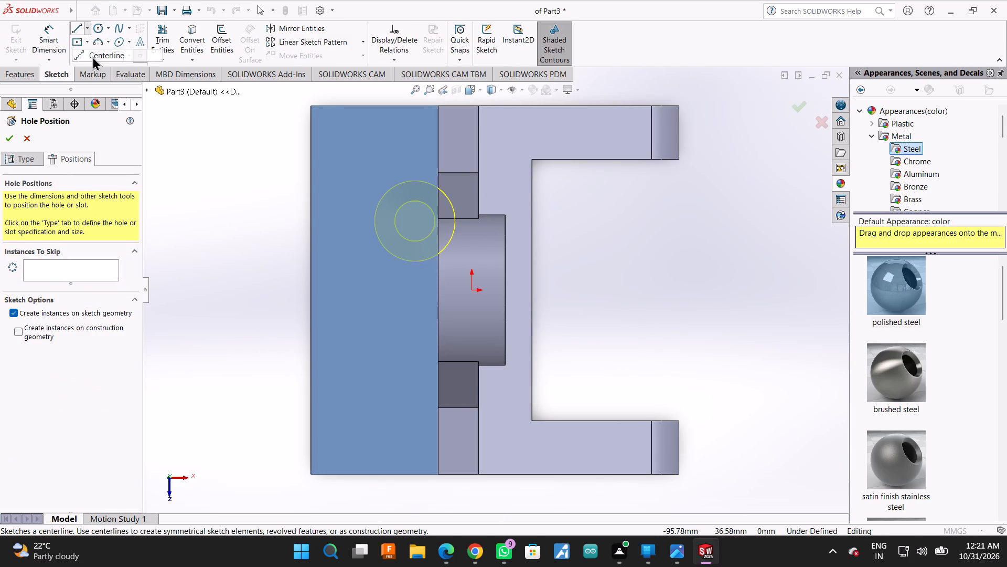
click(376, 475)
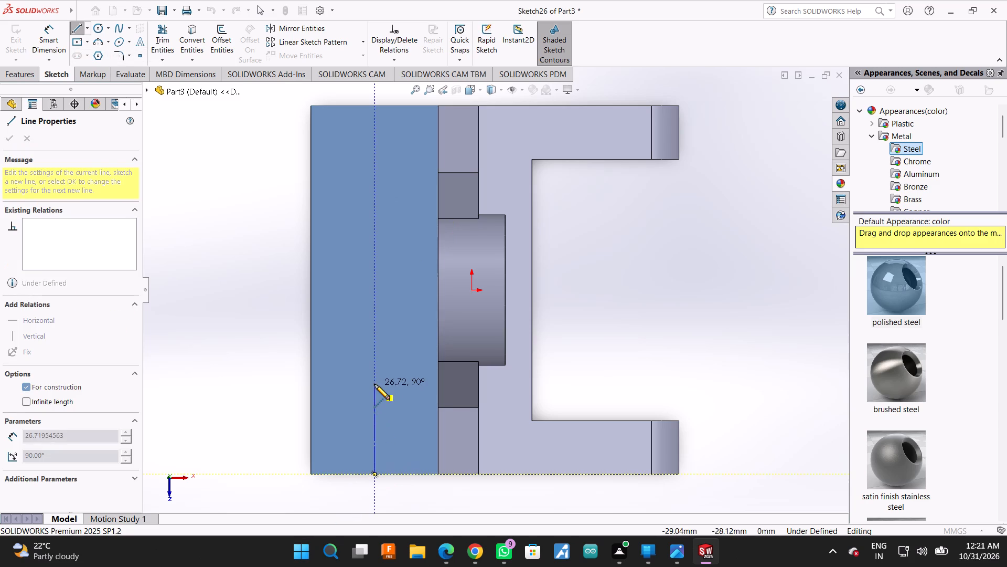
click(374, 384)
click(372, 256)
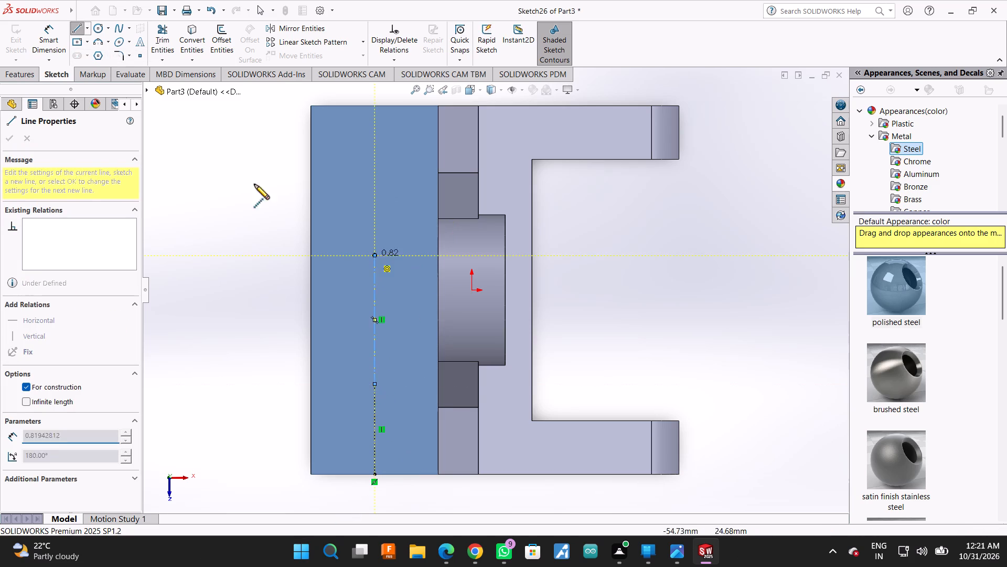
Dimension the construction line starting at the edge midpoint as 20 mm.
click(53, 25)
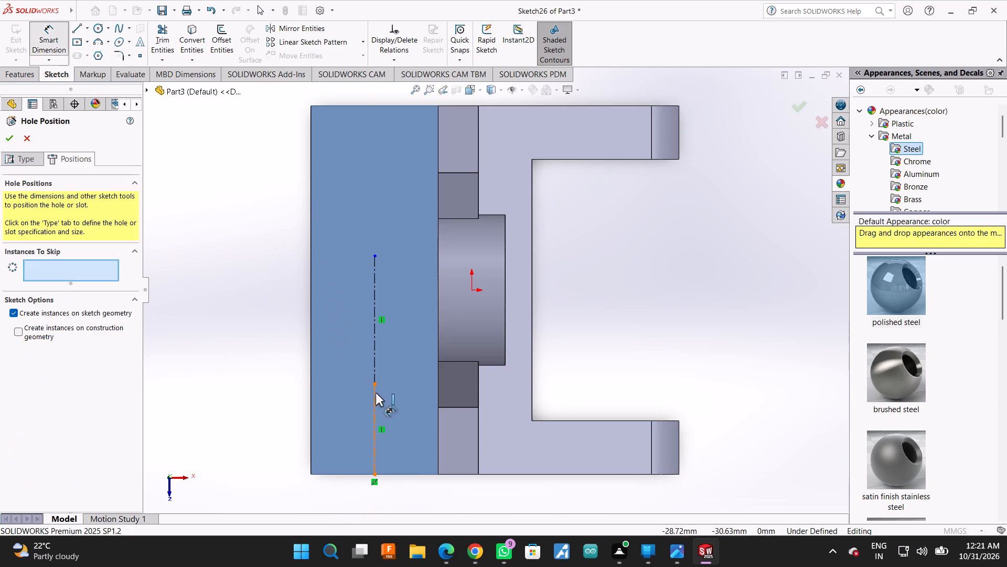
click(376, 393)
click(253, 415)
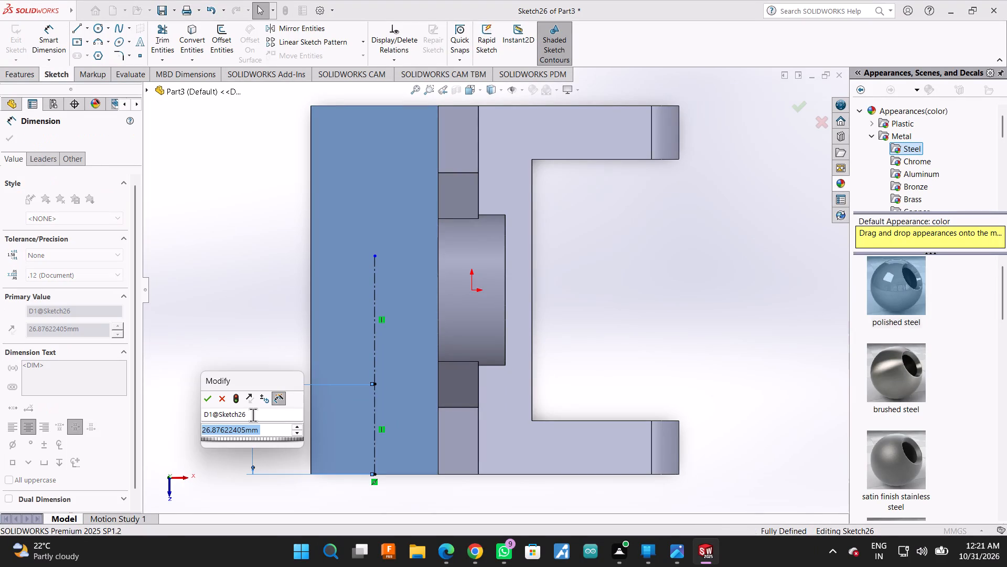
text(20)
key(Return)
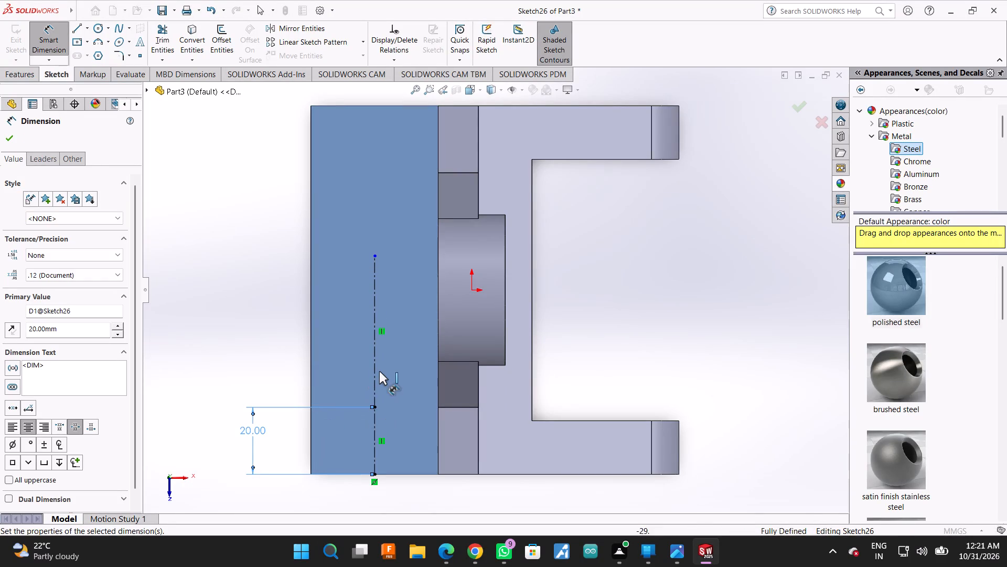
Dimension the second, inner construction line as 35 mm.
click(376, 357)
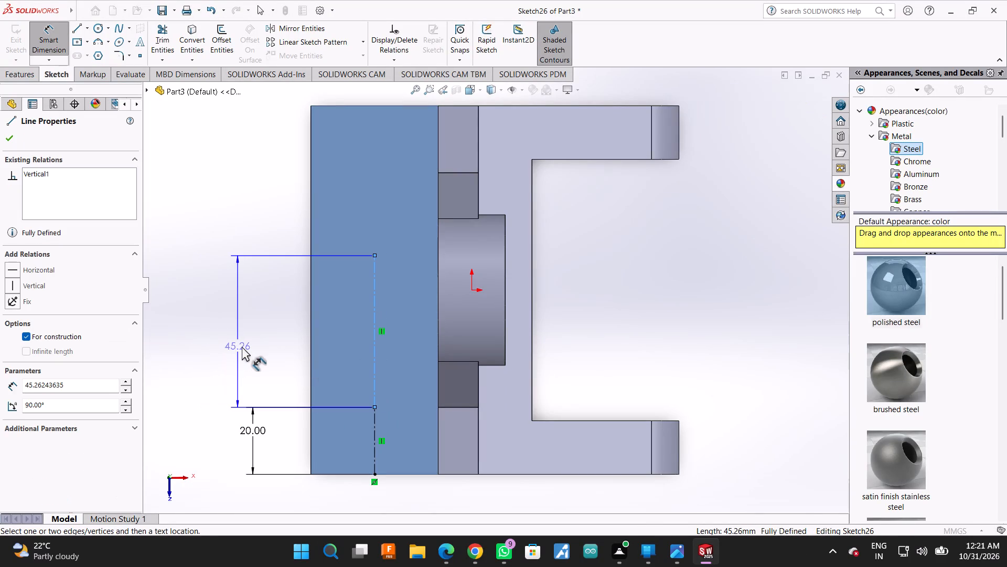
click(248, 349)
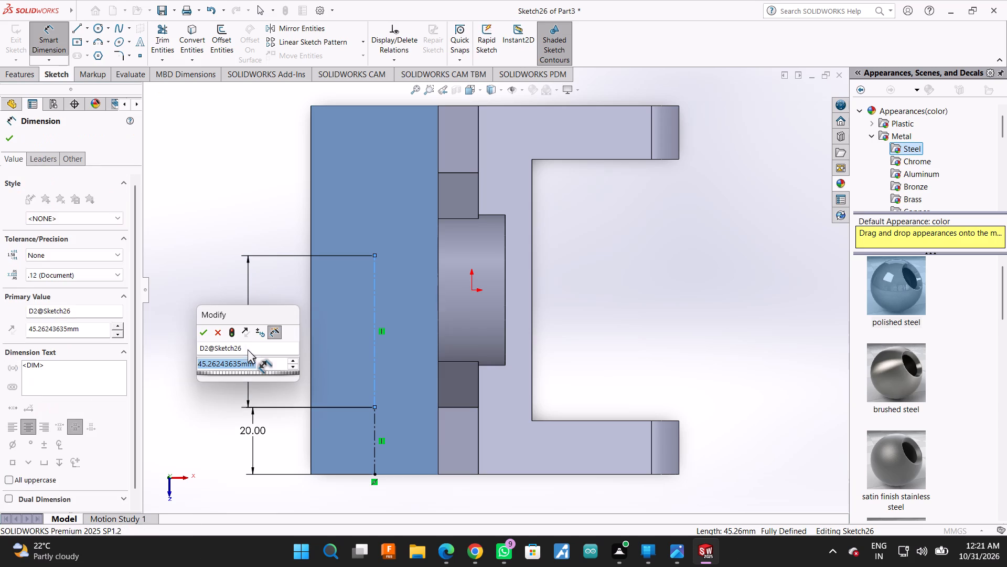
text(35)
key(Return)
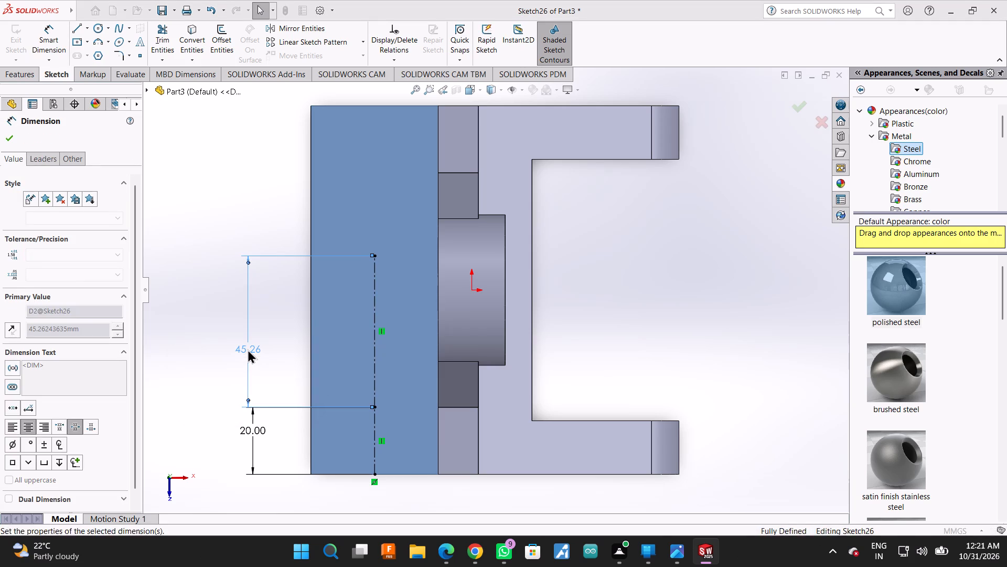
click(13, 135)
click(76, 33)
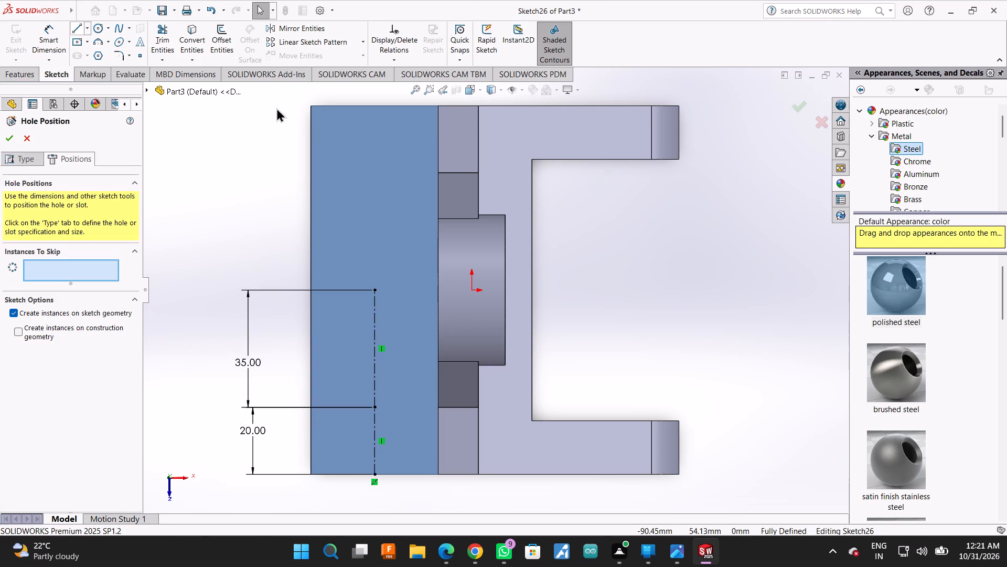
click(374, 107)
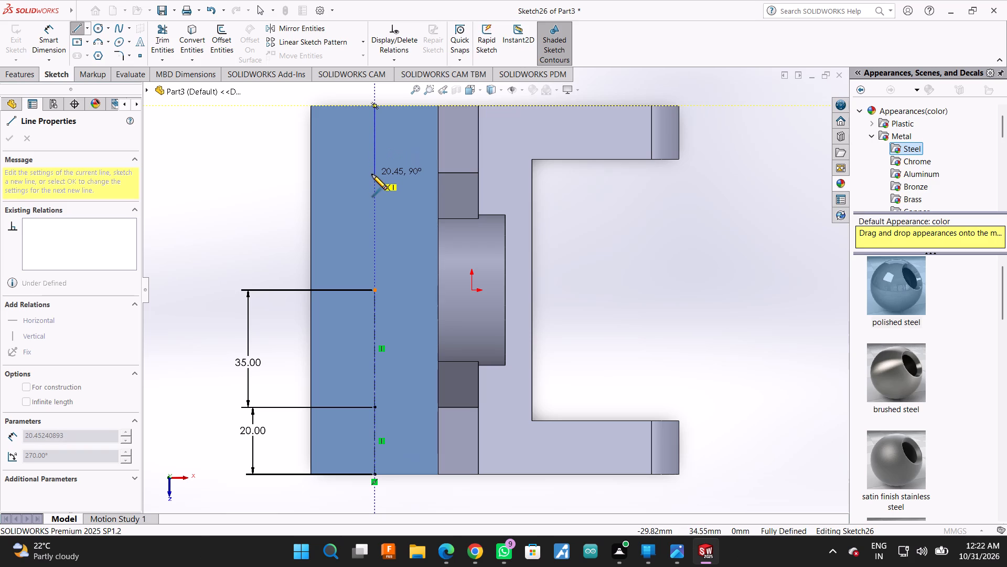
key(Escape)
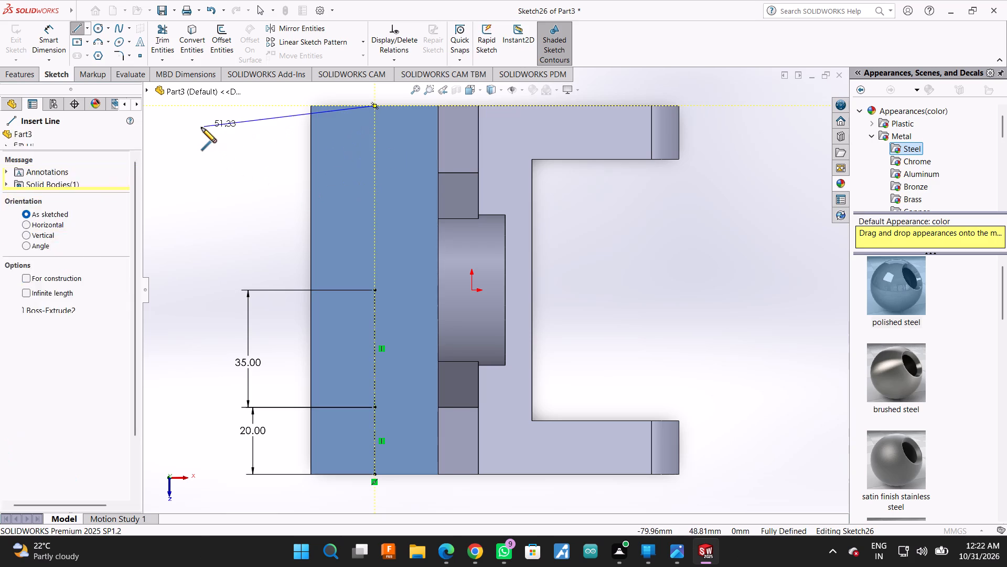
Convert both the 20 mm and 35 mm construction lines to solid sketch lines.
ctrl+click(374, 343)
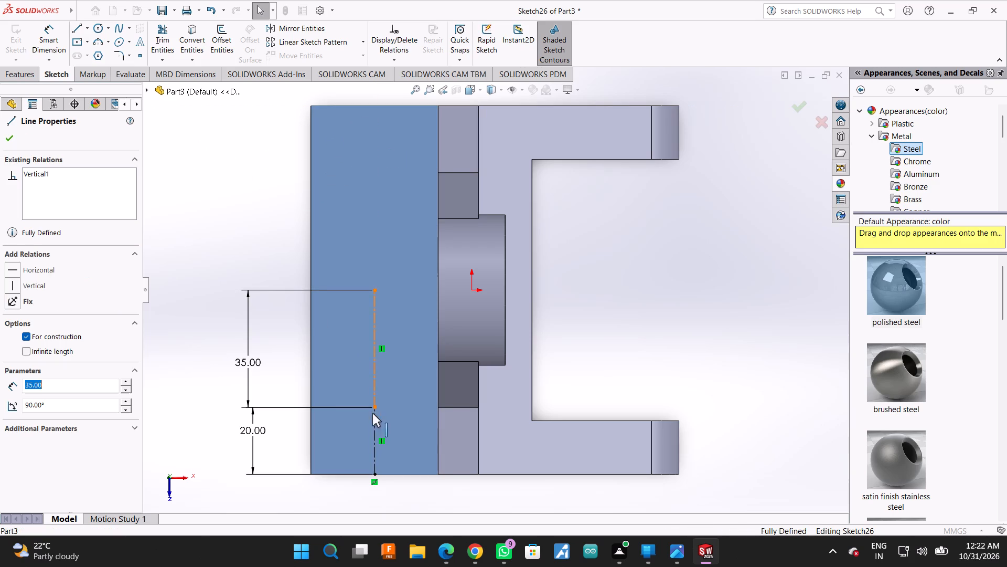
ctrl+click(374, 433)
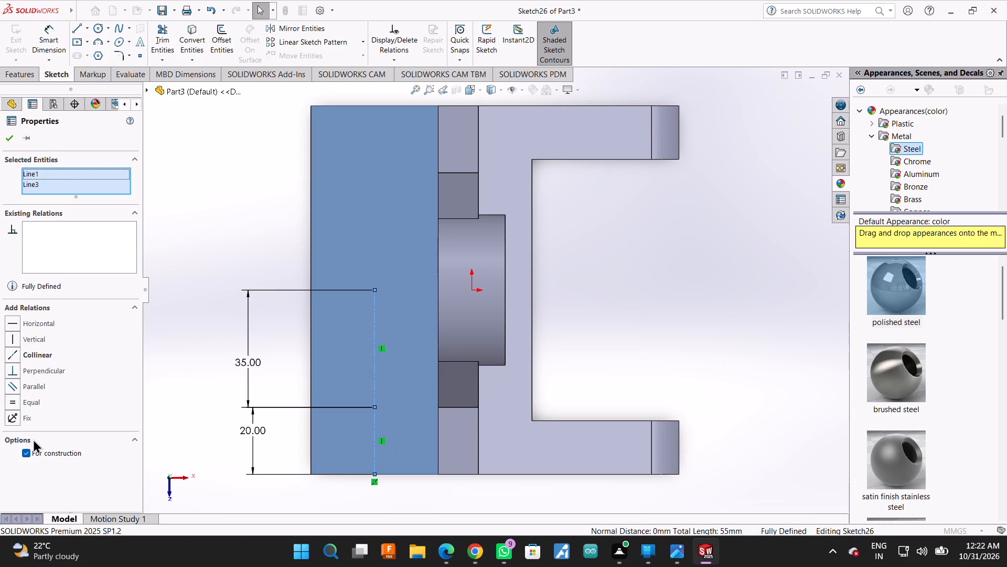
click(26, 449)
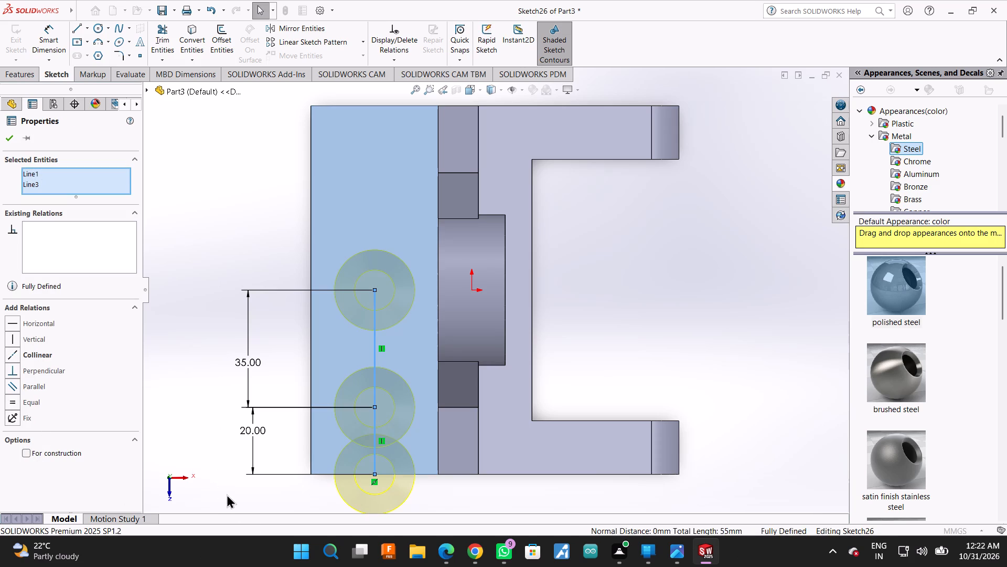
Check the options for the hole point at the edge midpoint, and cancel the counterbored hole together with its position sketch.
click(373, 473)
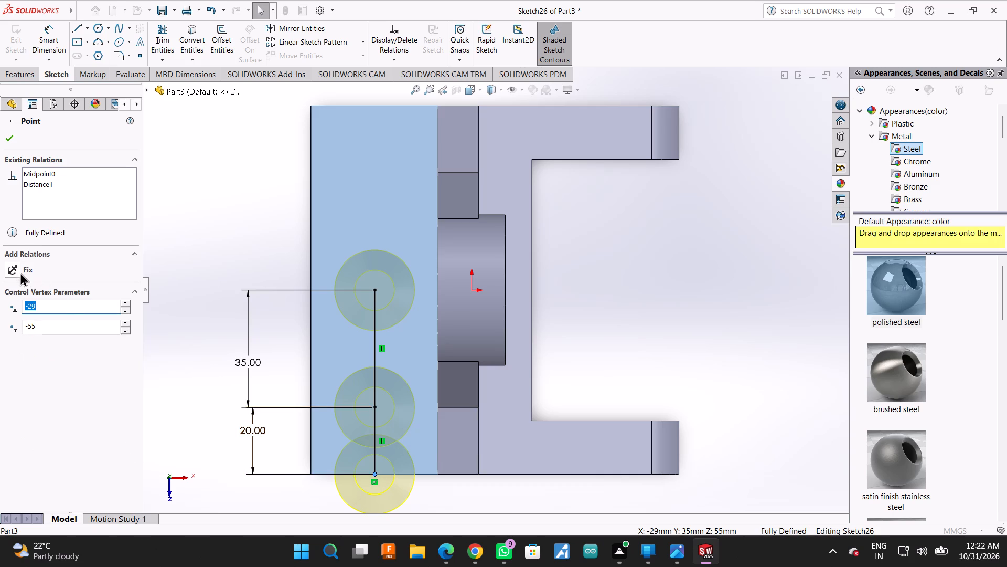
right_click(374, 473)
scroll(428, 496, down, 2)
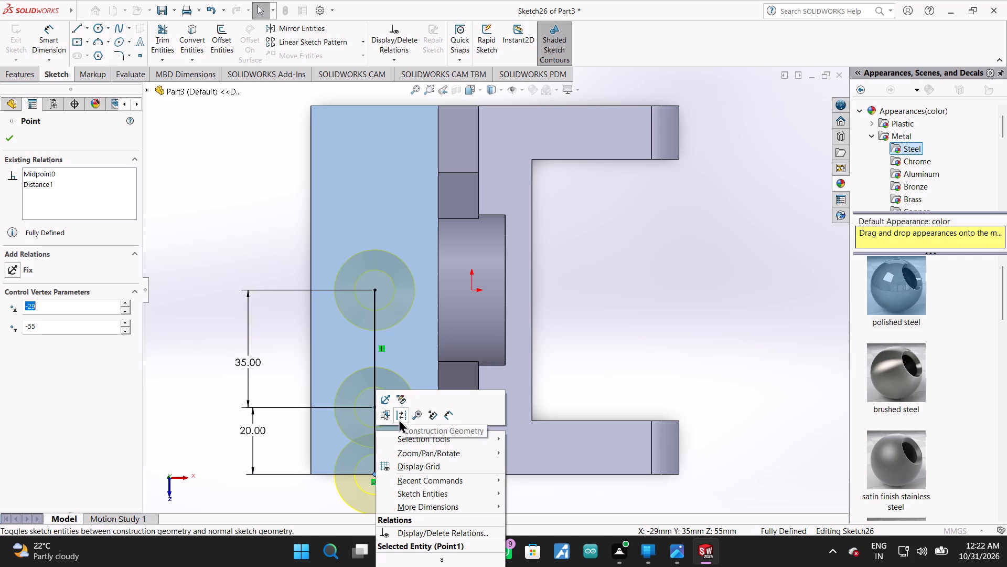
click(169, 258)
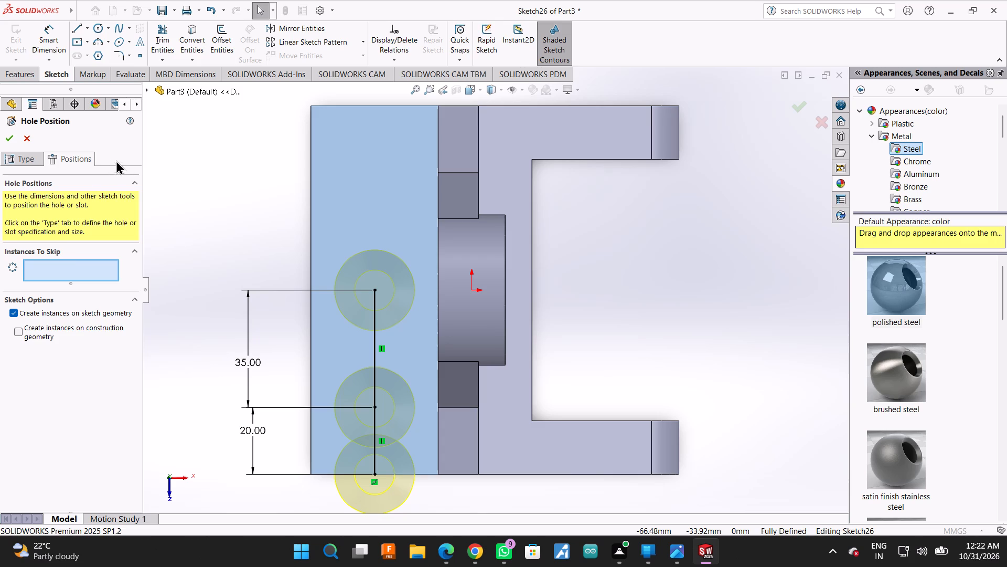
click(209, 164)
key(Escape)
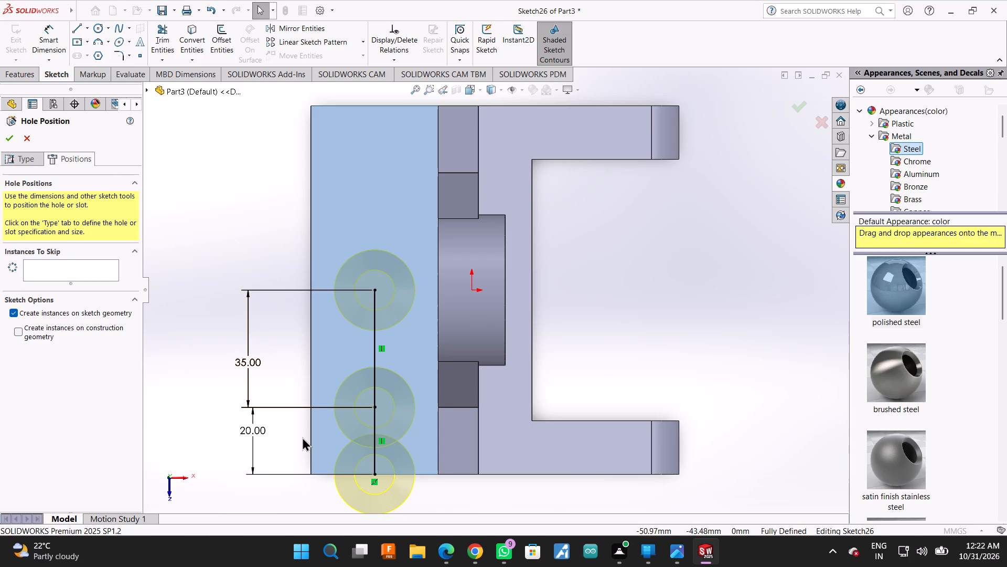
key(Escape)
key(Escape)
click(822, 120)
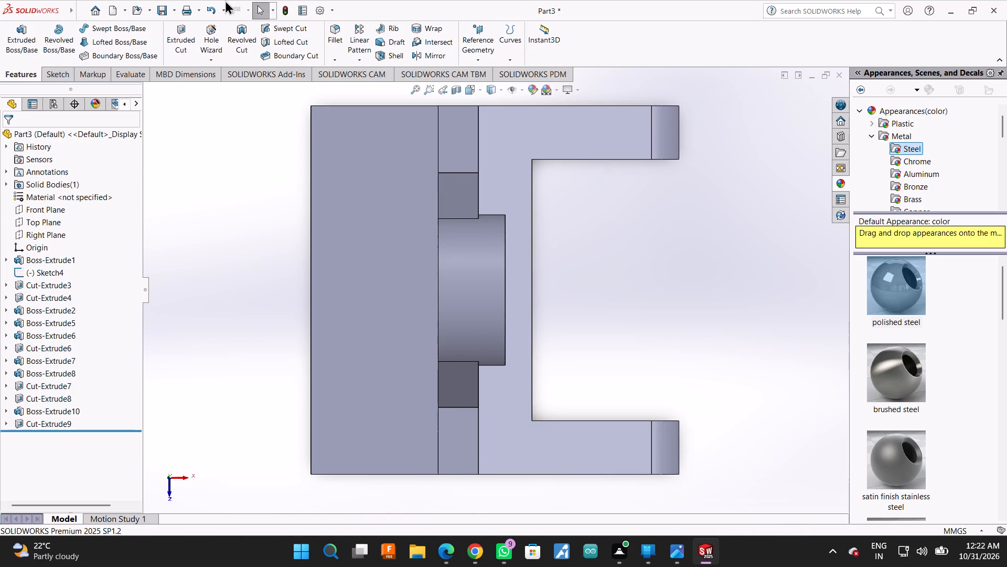
Restart the Hole Wizard with the same counterbore settings and choose the base face for the hole positions.
click(214, 24)
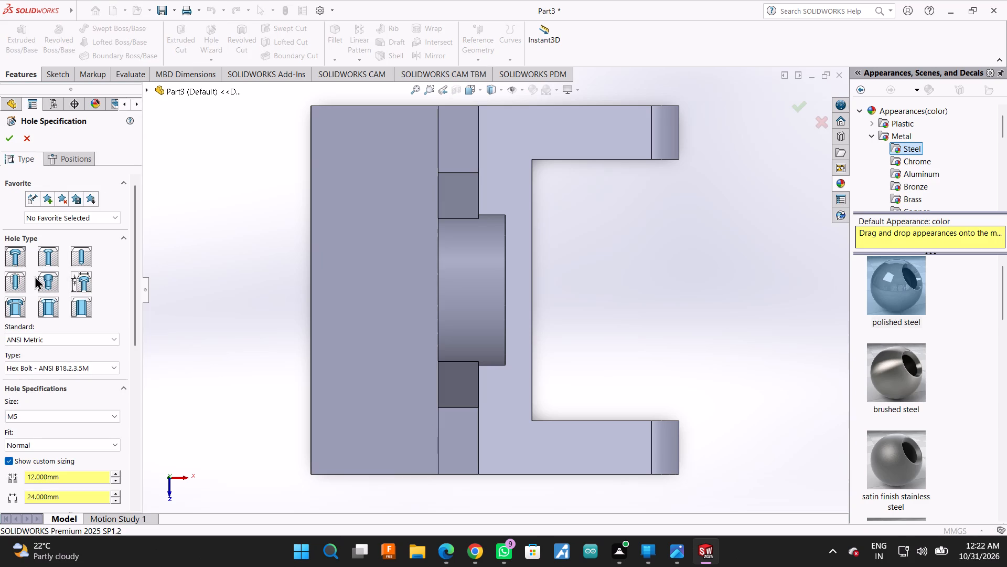
click(71, 160)
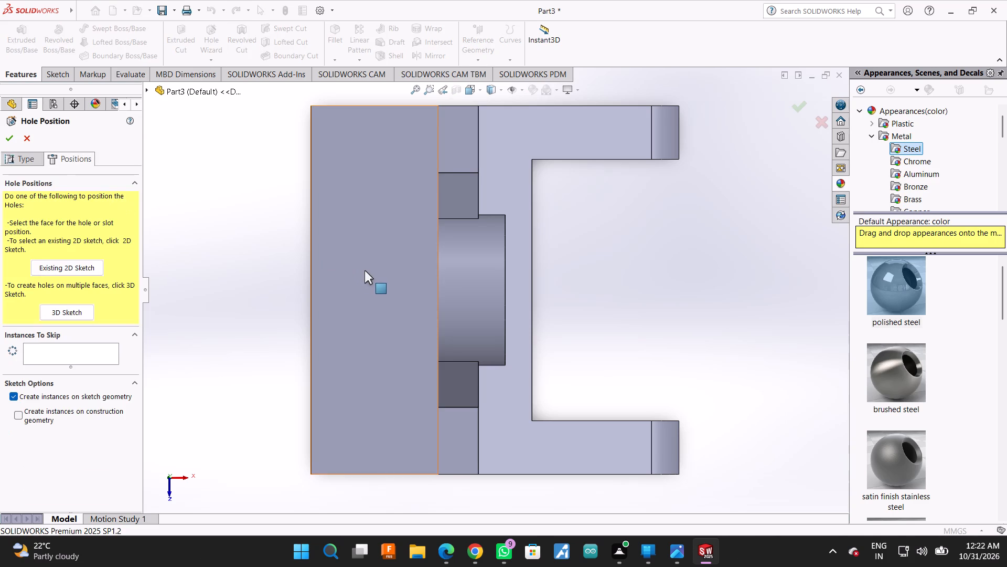
click(365, 270)
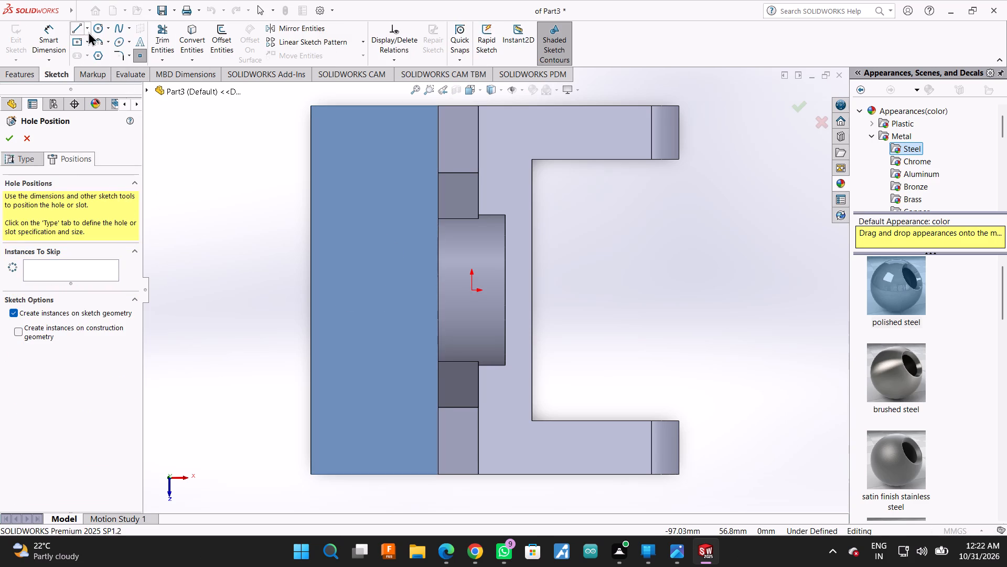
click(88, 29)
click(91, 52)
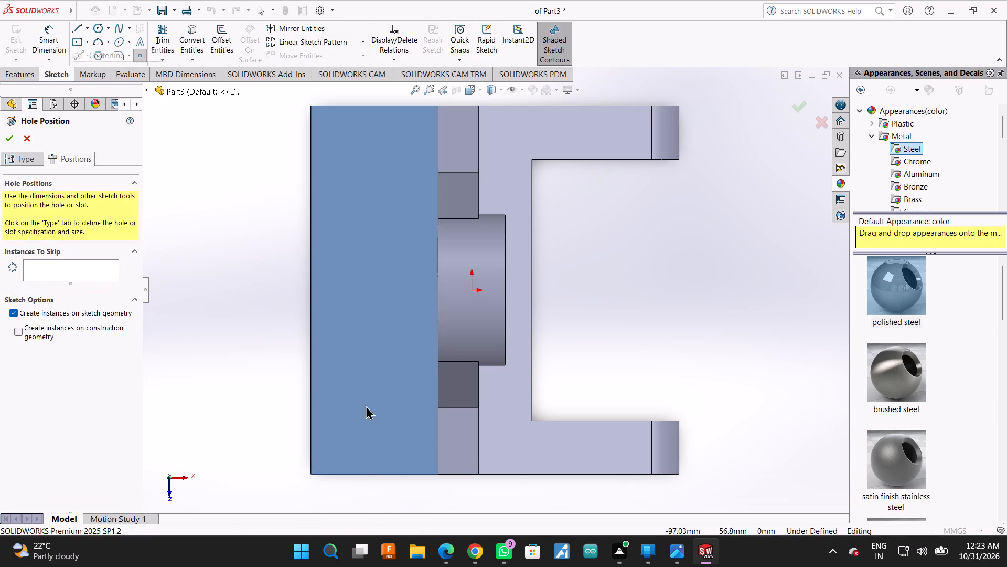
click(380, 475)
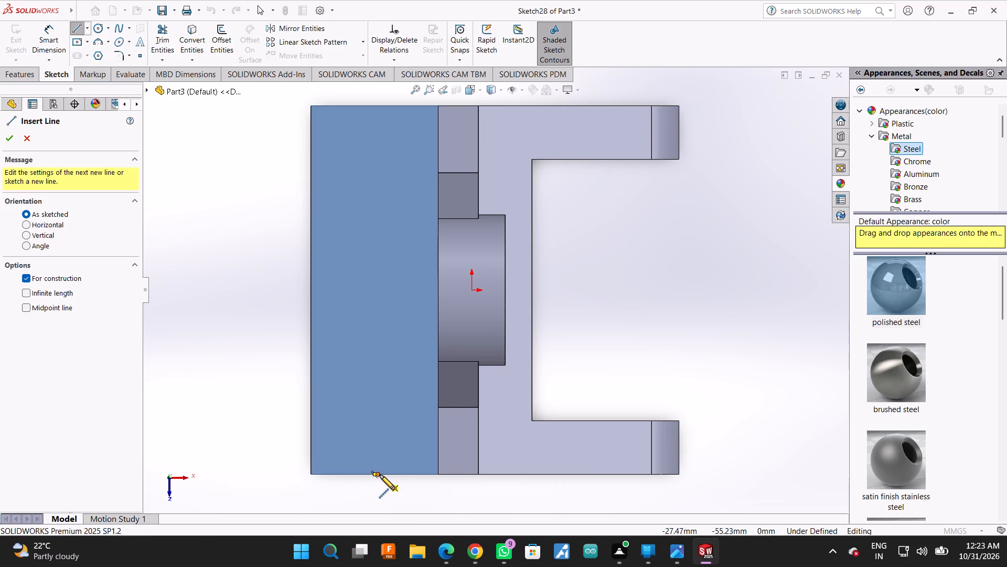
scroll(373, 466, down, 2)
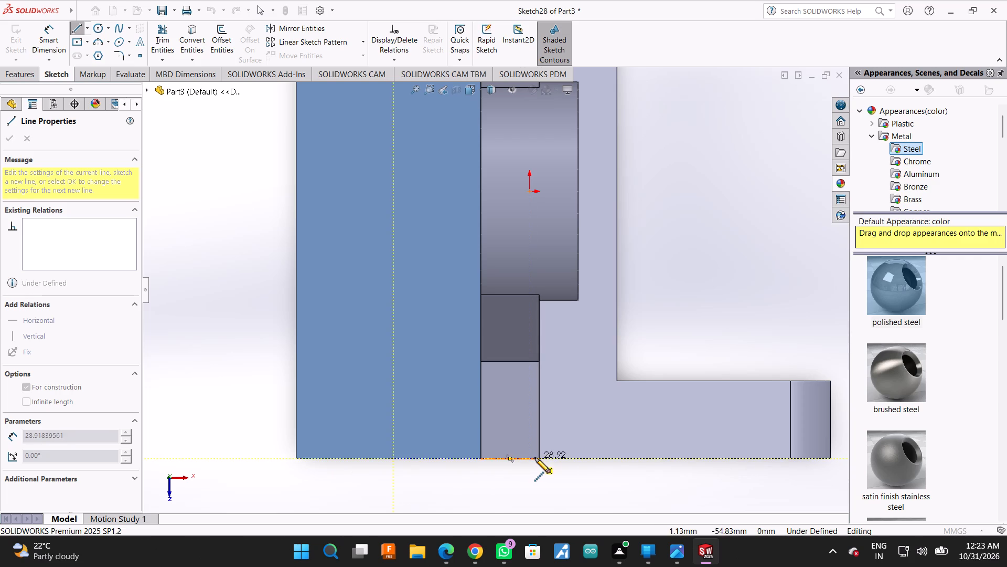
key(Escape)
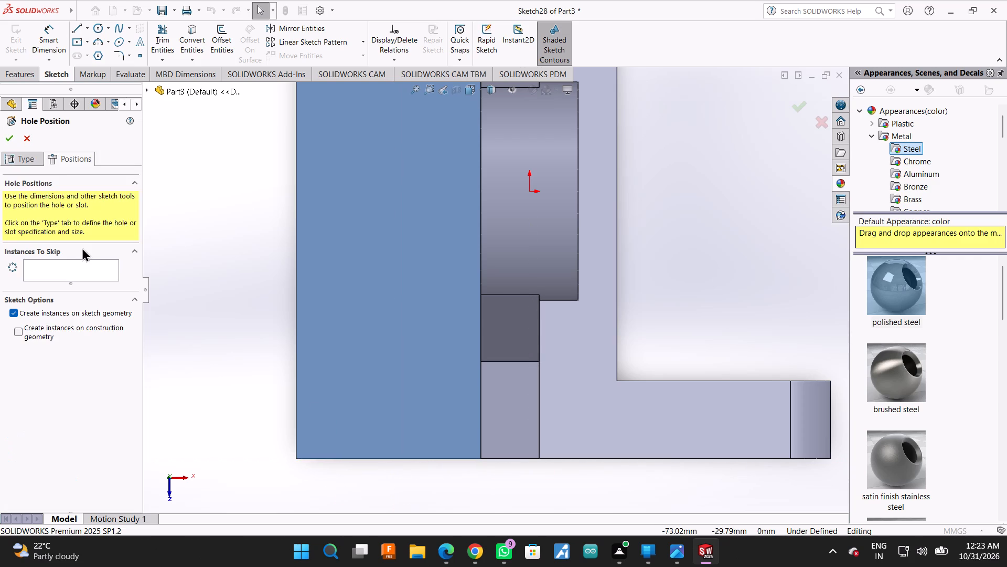
Sketch a construction line about 29 mm long from the midpoint of the base face's short edge, straight inward along the face.
click(88, 26)
click(99, 53)
click(389, 459)
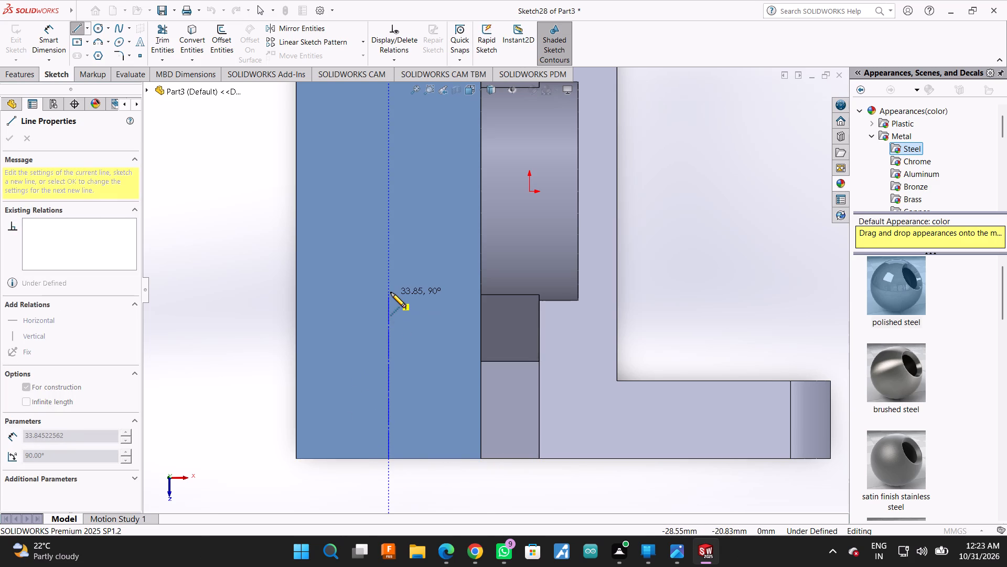
click(386, 319)
Dimension the construction line's length as 20 mm.
click(55, 34)
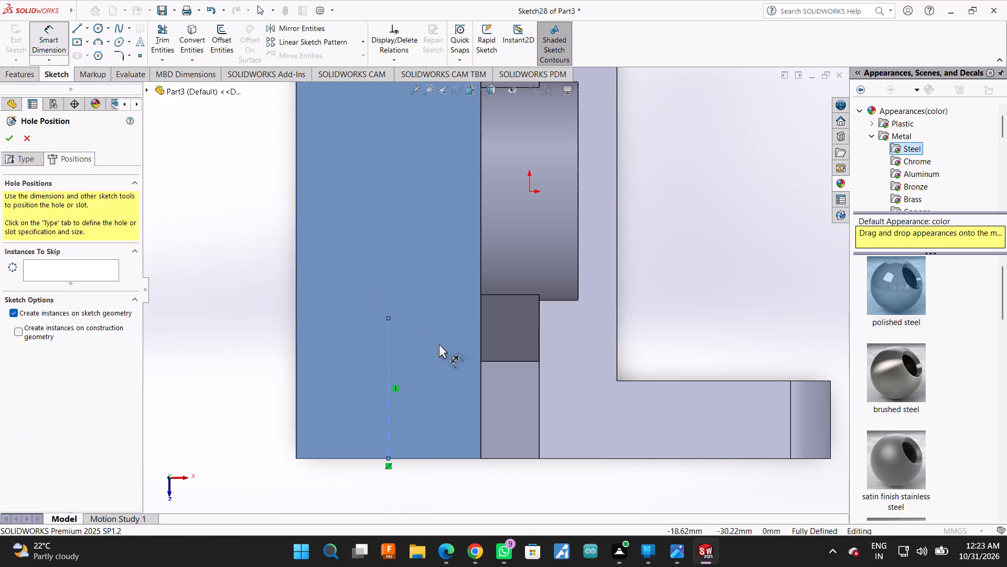
click(388, 357)
click(231, 363)
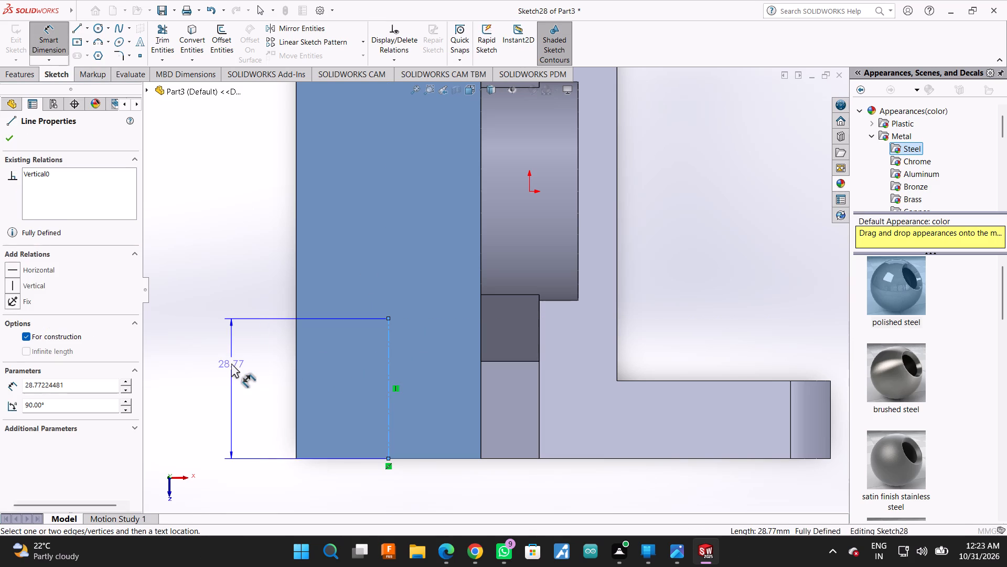
text(20)
key(Return)
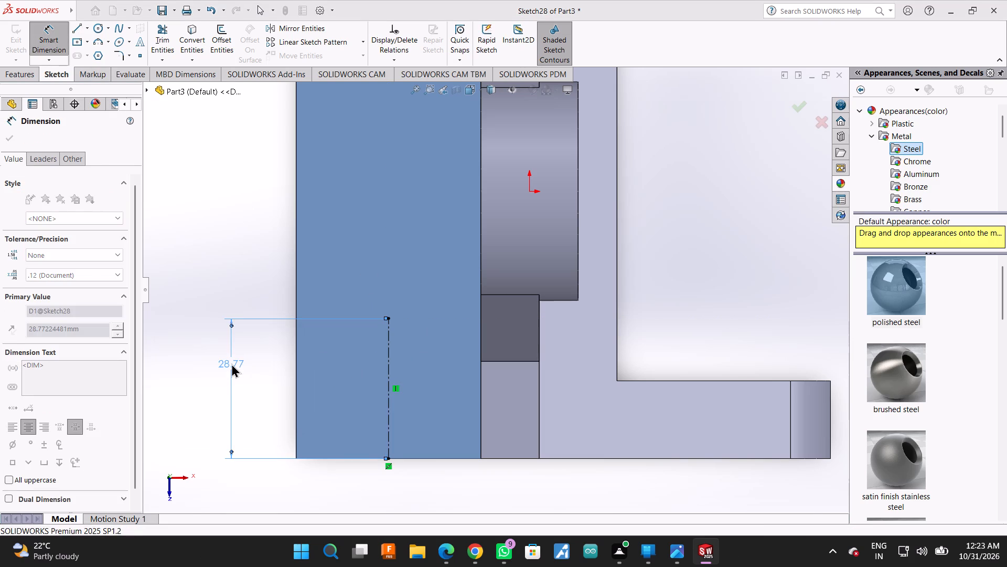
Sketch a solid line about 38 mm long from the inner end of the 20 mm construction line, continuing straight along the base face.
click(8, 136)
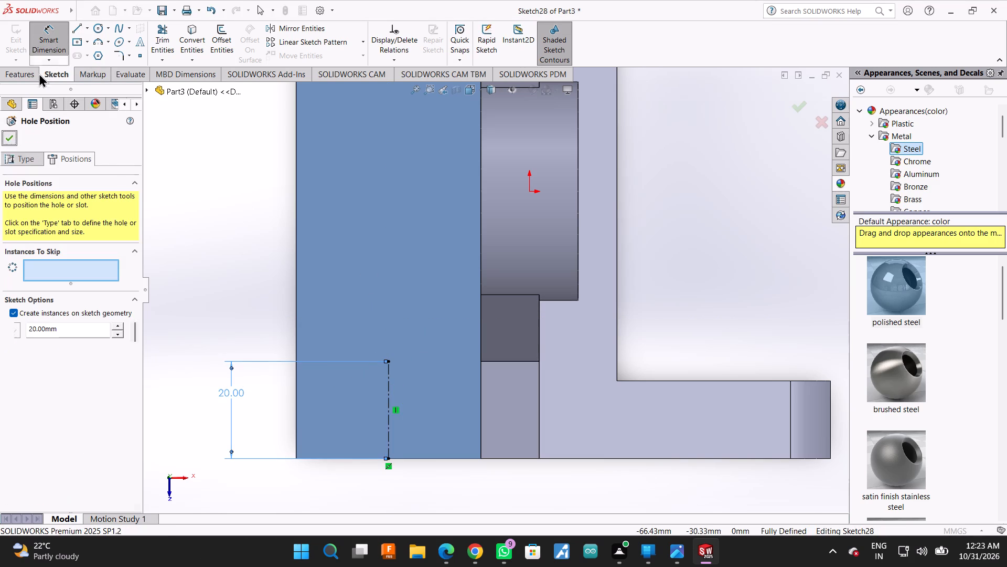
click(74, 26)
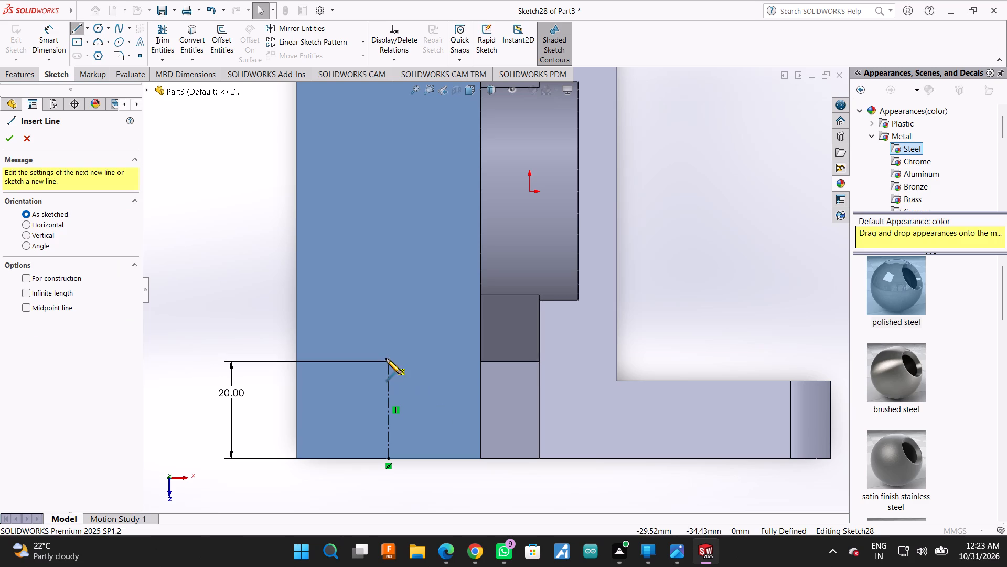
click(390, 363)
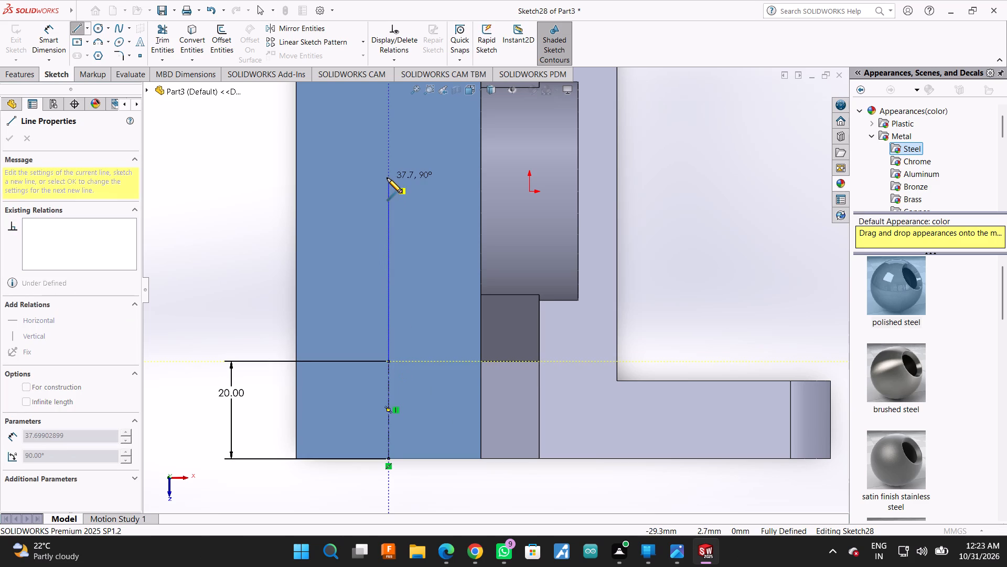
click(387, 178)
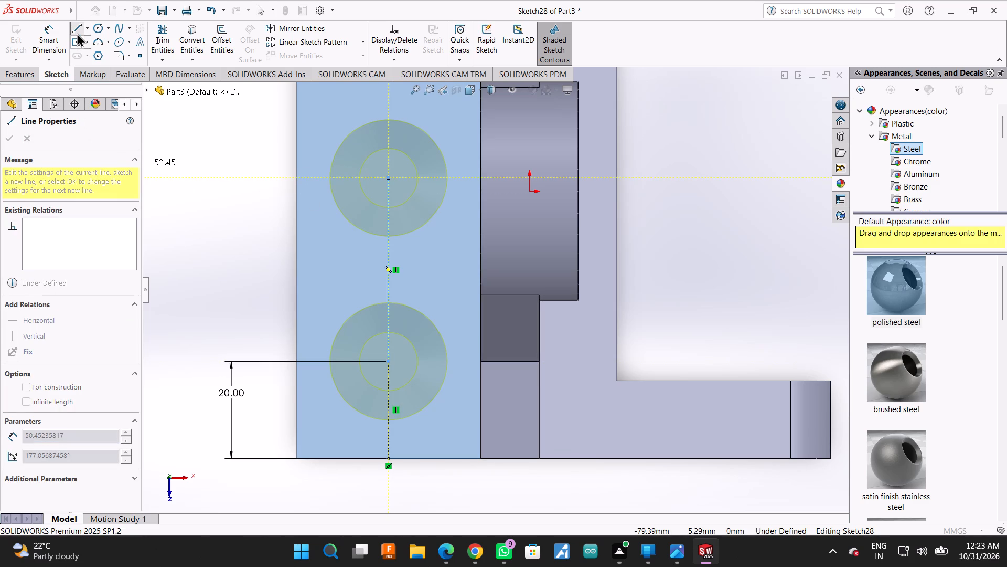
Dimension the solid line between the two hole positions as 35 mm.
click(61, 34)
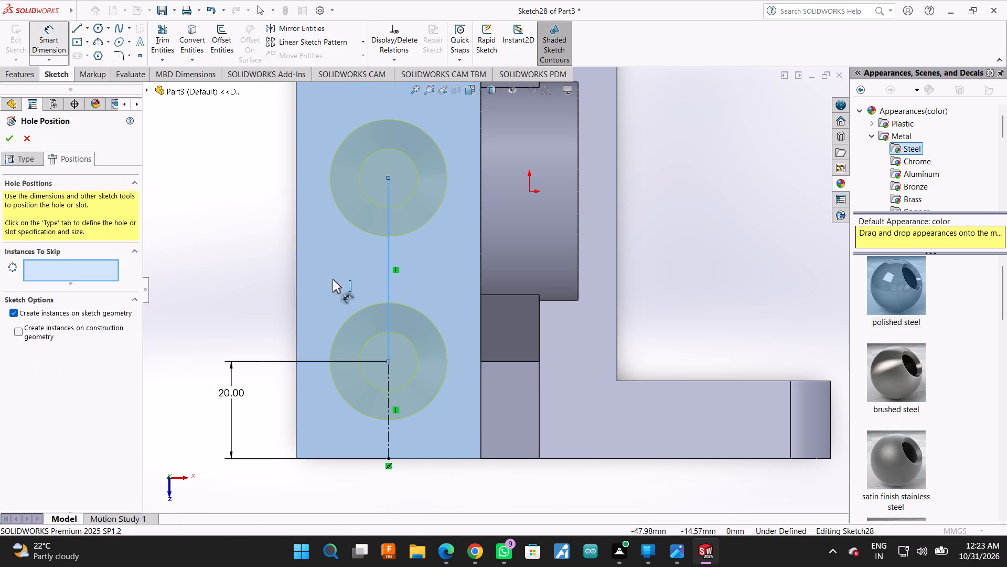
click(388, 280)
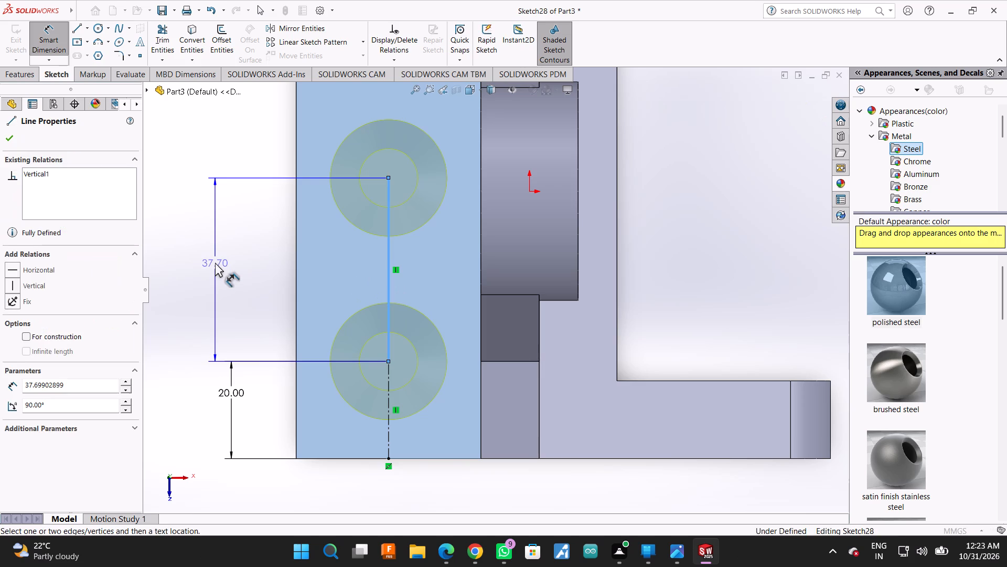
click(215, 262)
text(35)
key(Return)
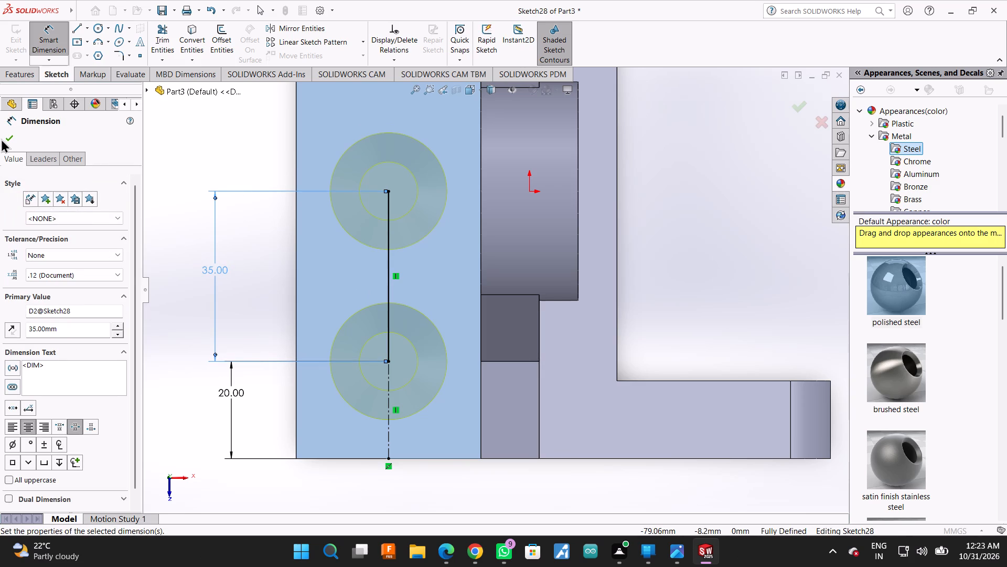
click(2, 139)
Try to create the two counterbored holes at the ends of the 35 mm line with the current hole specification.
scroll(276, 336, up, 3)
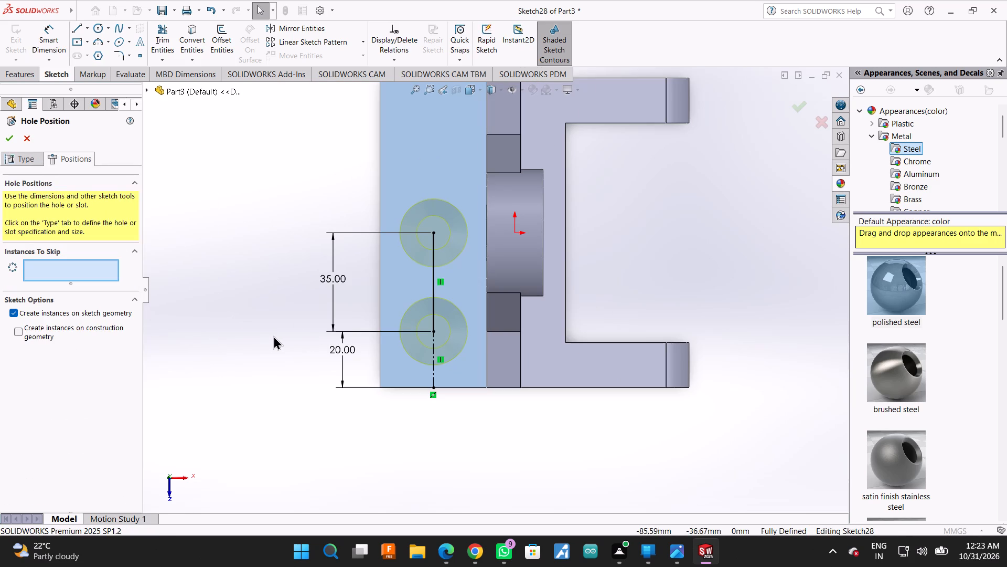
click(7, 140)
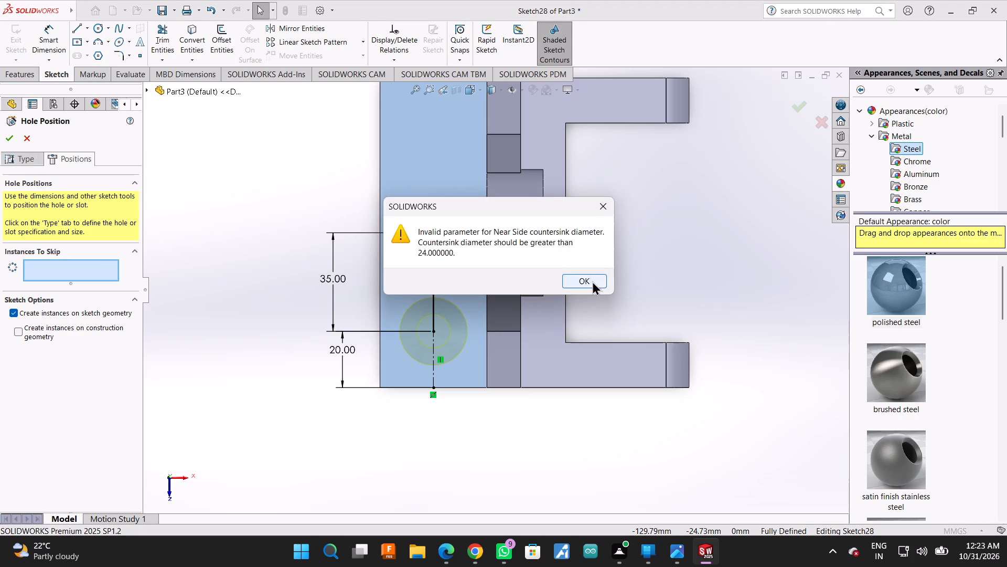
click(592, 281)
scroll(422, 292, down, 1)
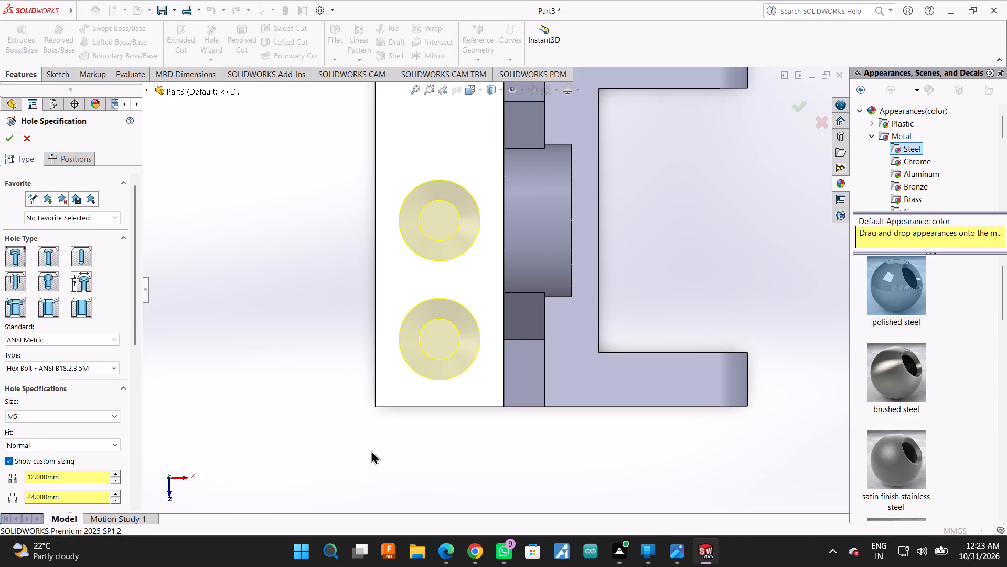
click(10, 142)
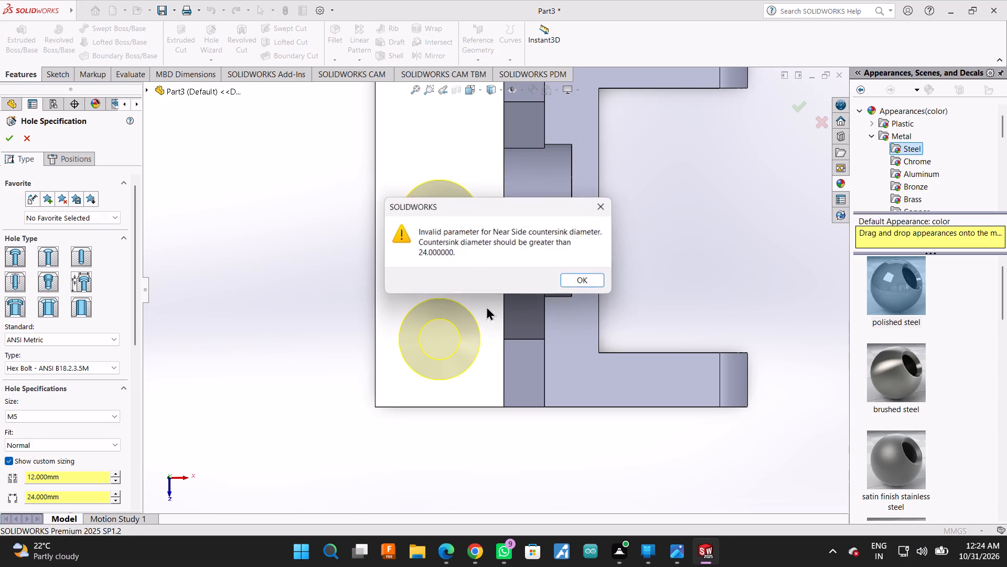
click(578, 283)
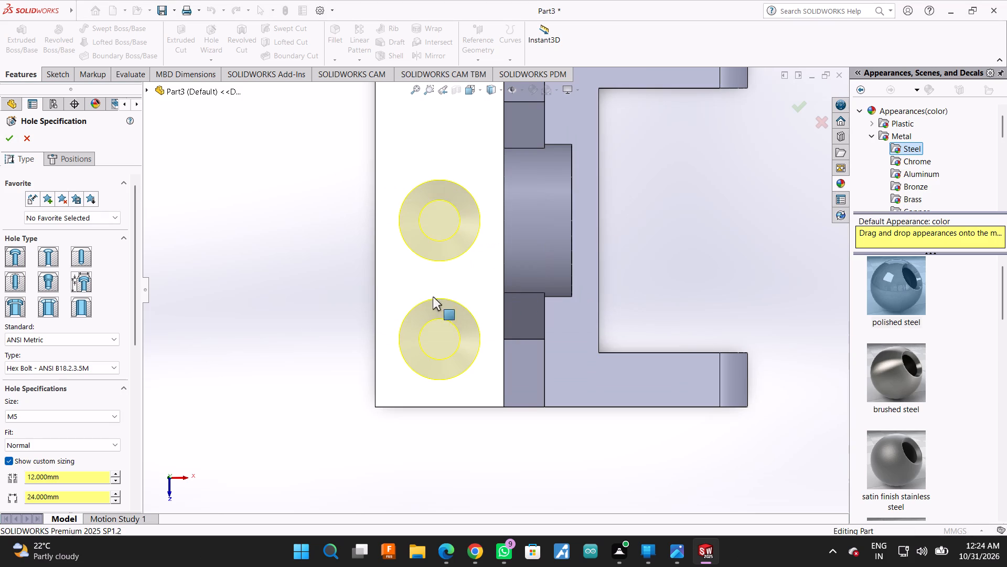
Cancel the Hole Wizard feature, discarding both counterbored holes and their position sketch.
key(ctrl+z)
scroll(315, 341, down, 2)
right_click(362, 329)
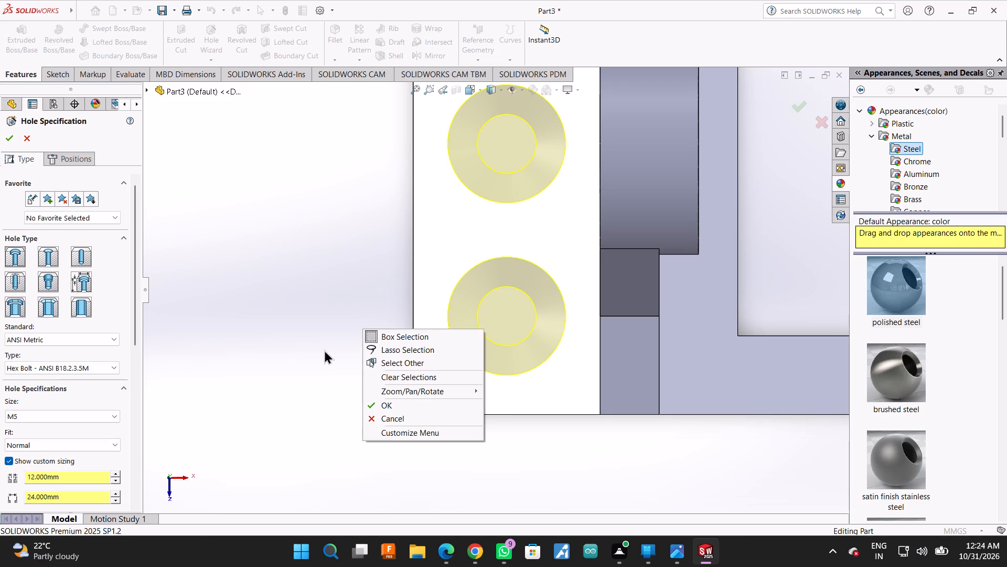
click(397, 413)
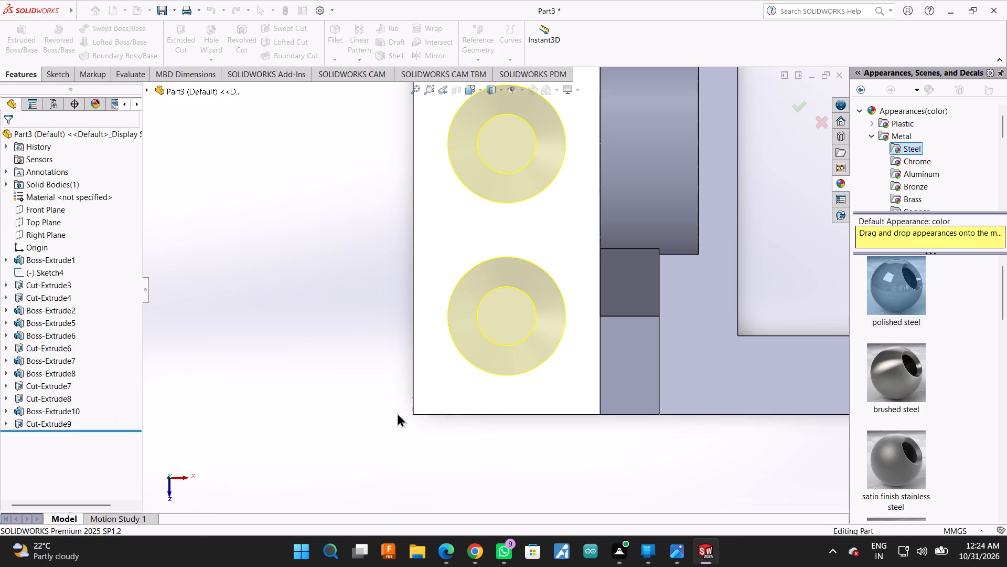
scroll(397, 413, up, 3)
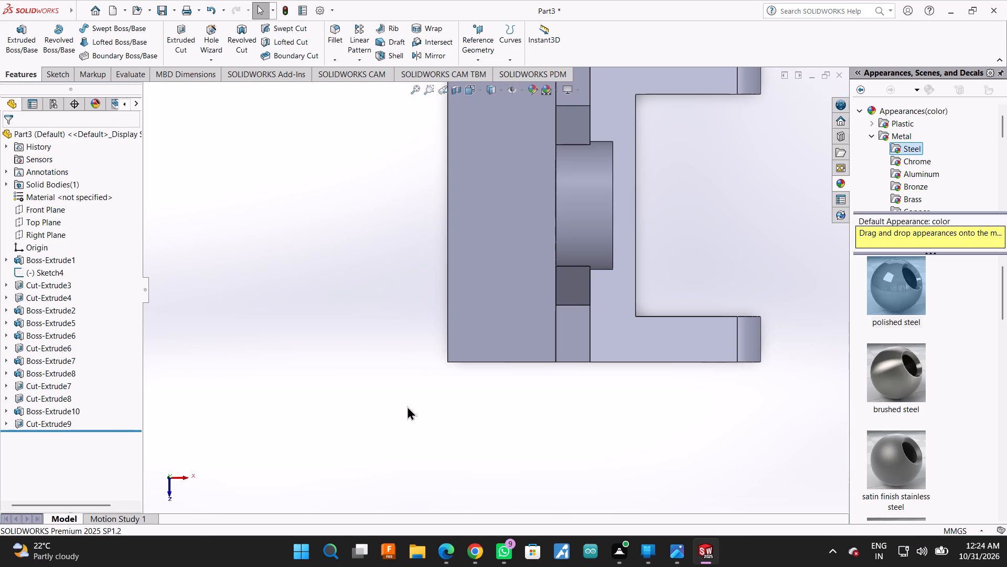
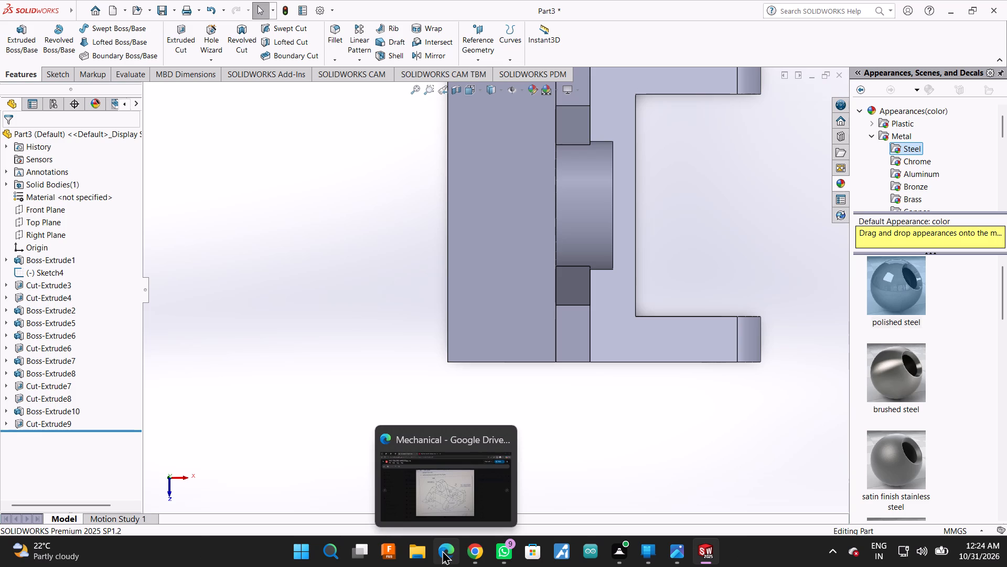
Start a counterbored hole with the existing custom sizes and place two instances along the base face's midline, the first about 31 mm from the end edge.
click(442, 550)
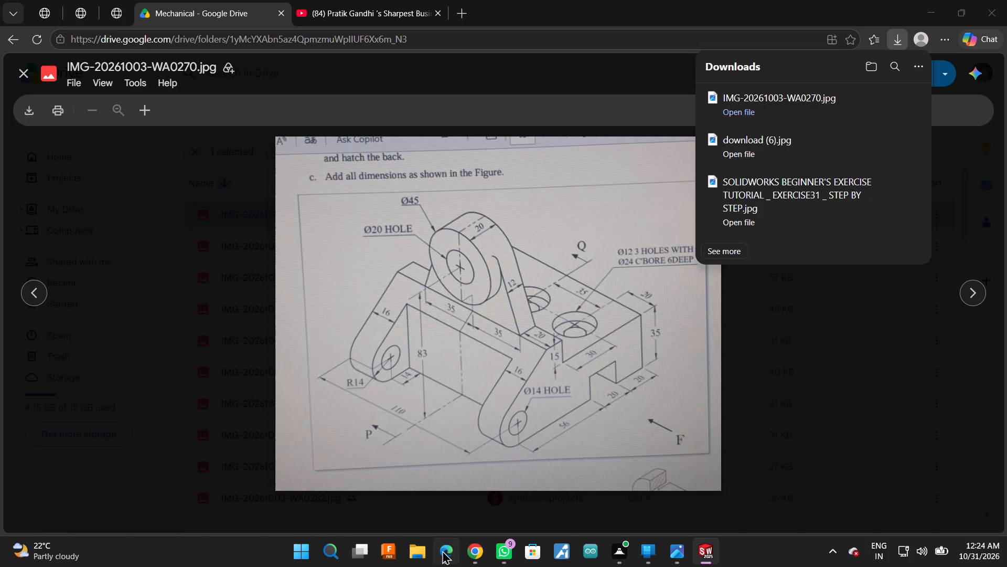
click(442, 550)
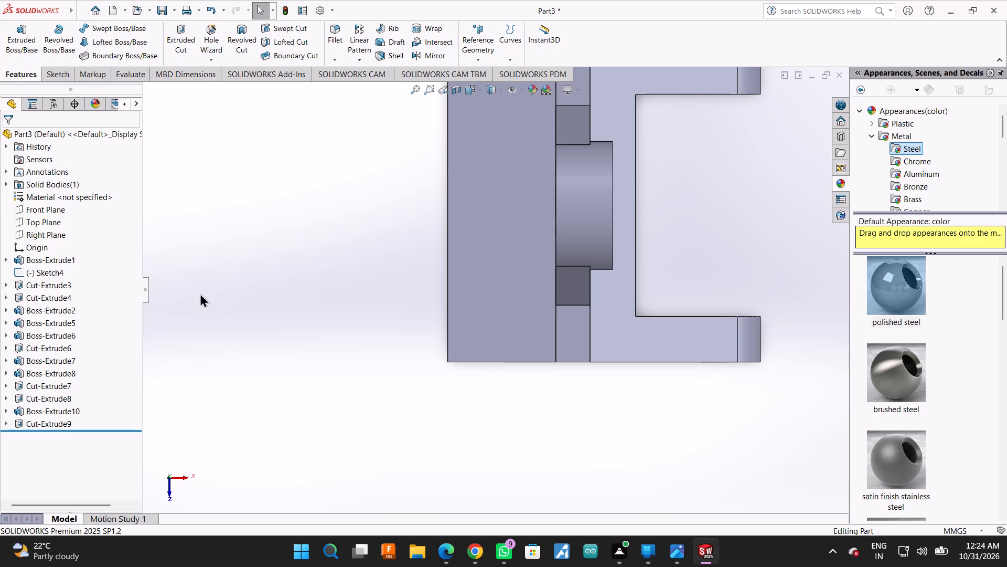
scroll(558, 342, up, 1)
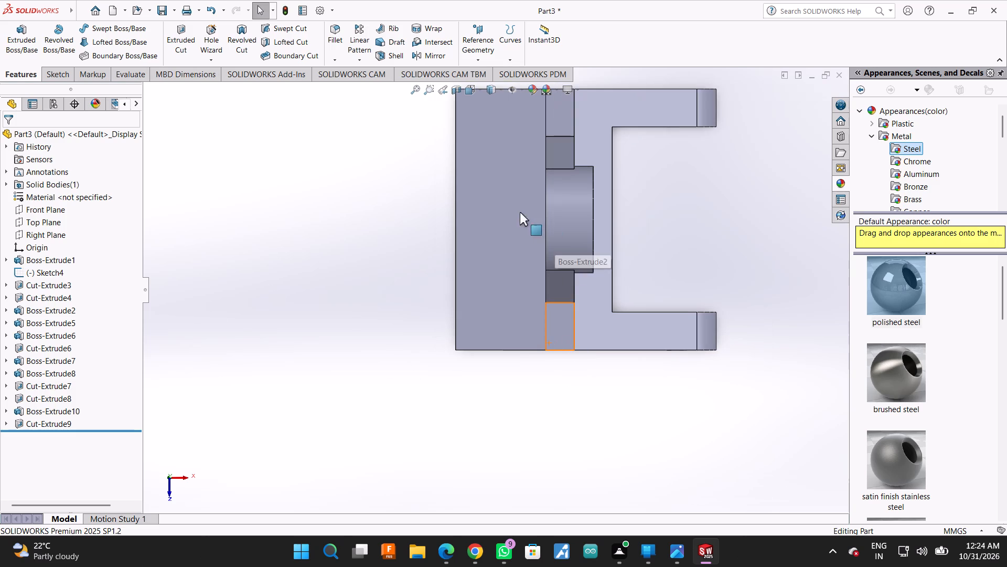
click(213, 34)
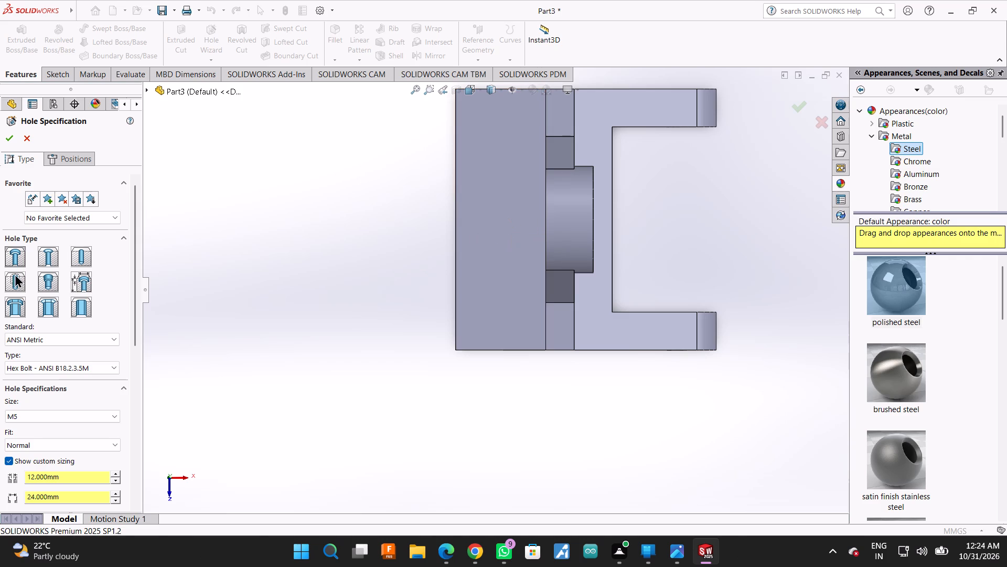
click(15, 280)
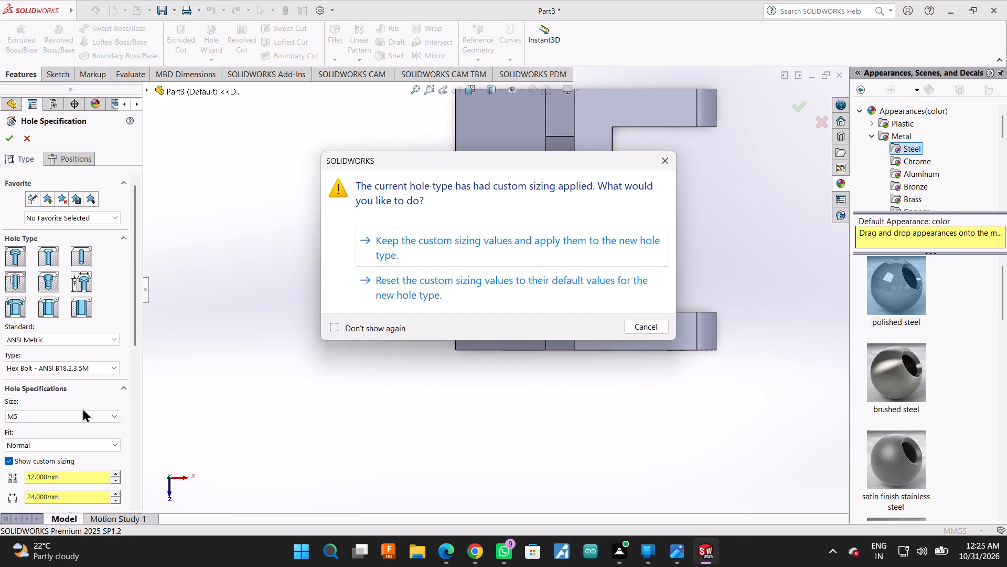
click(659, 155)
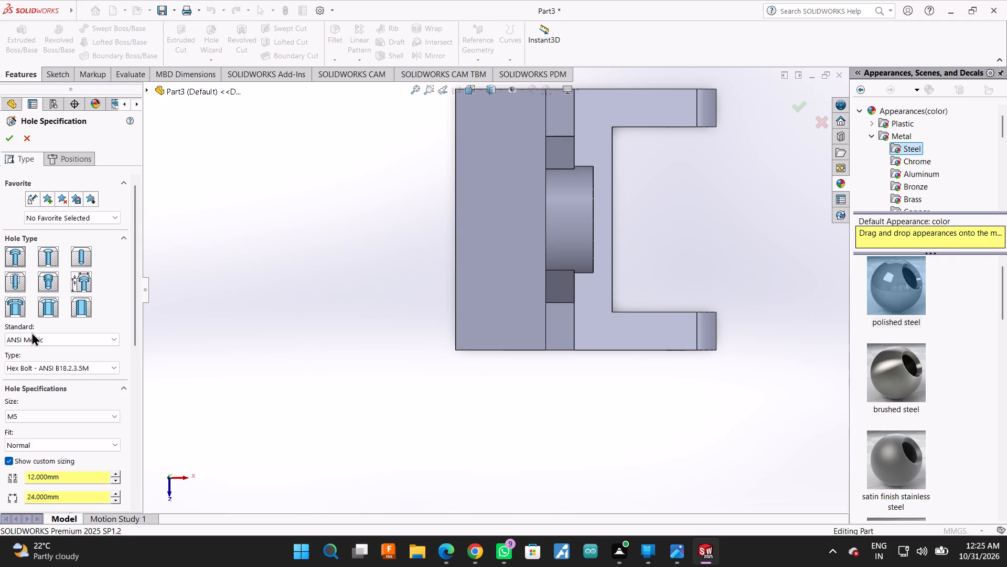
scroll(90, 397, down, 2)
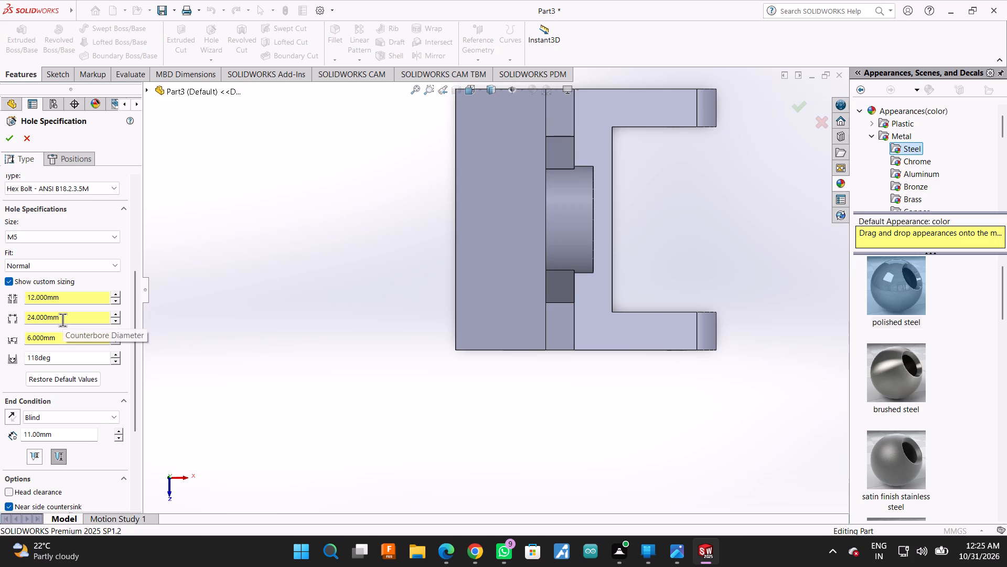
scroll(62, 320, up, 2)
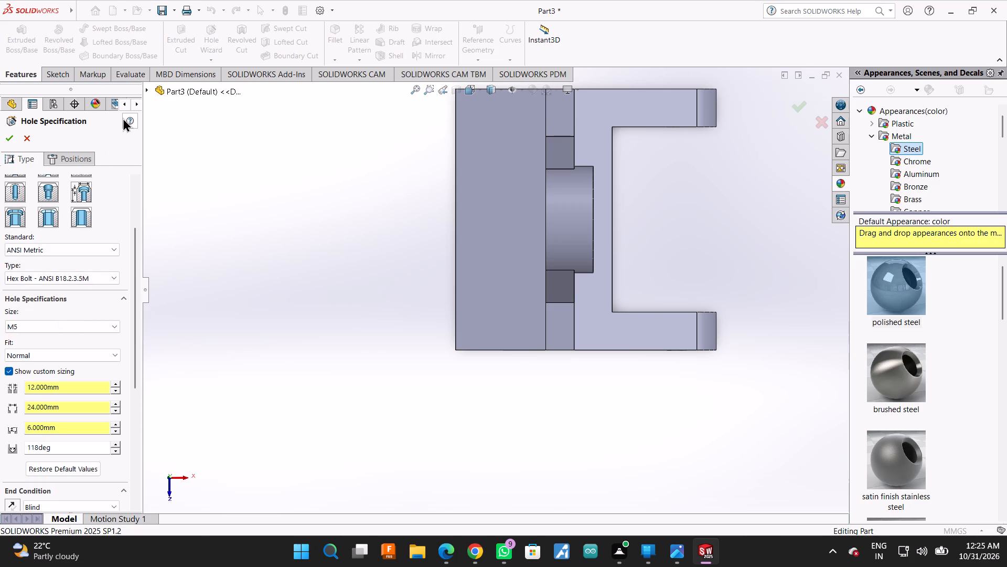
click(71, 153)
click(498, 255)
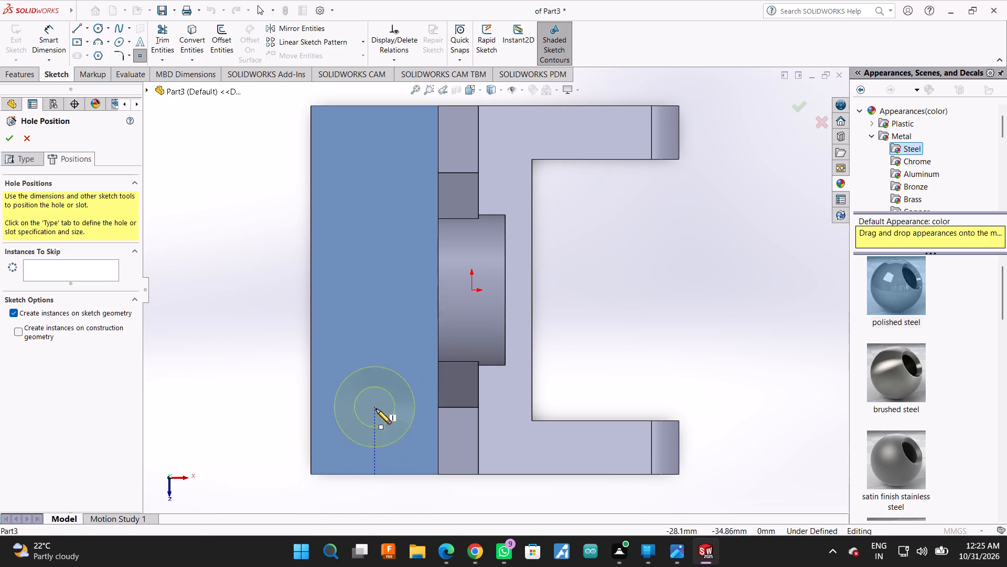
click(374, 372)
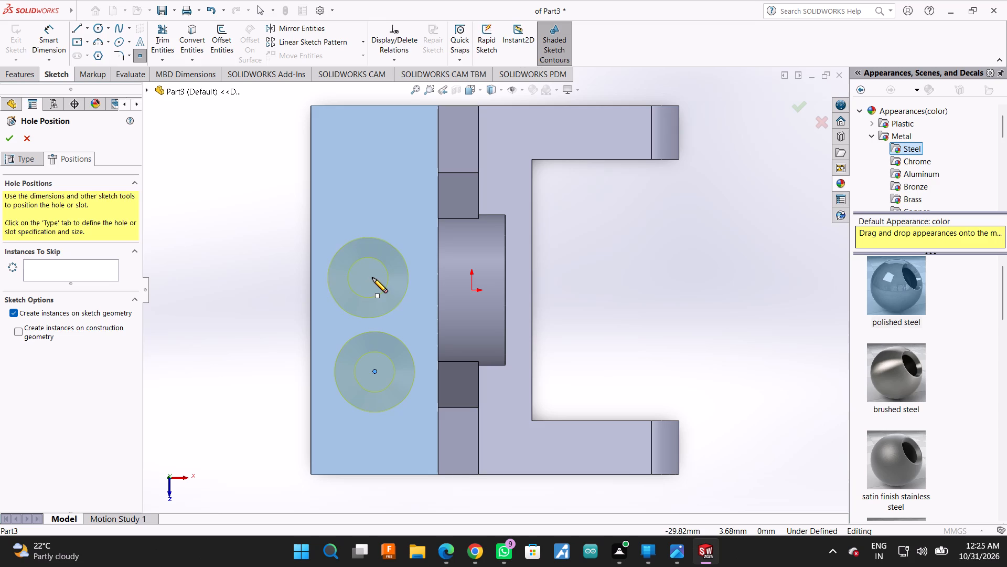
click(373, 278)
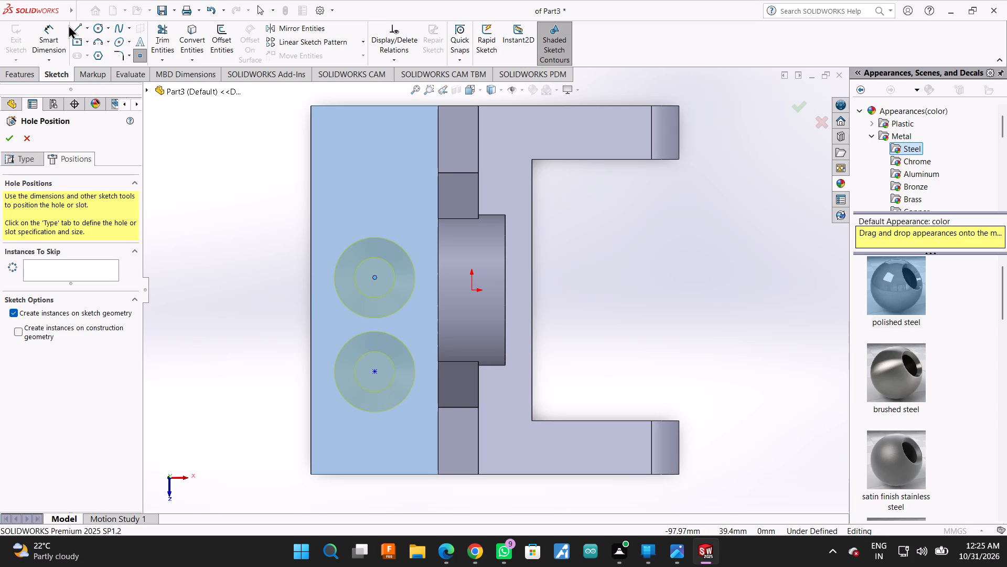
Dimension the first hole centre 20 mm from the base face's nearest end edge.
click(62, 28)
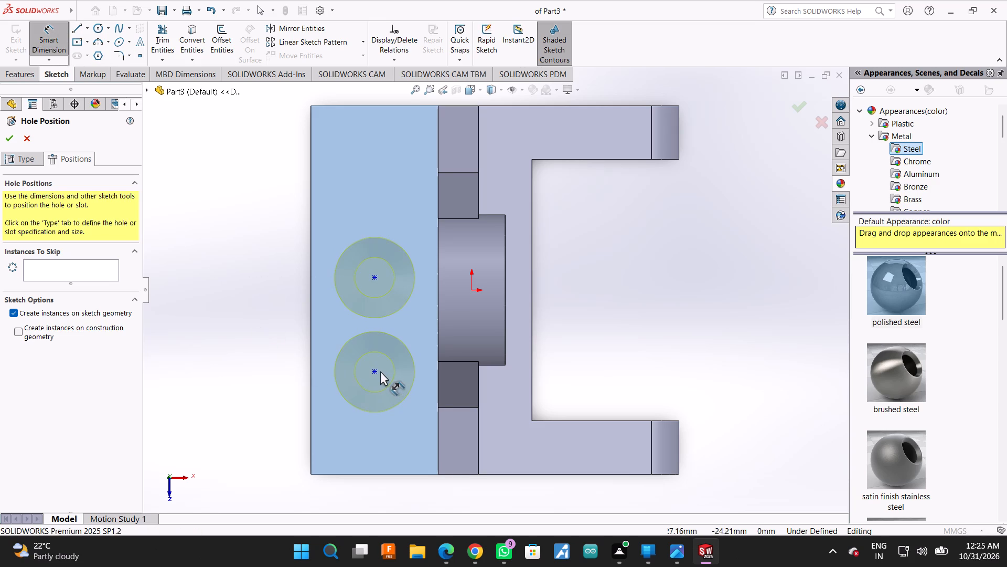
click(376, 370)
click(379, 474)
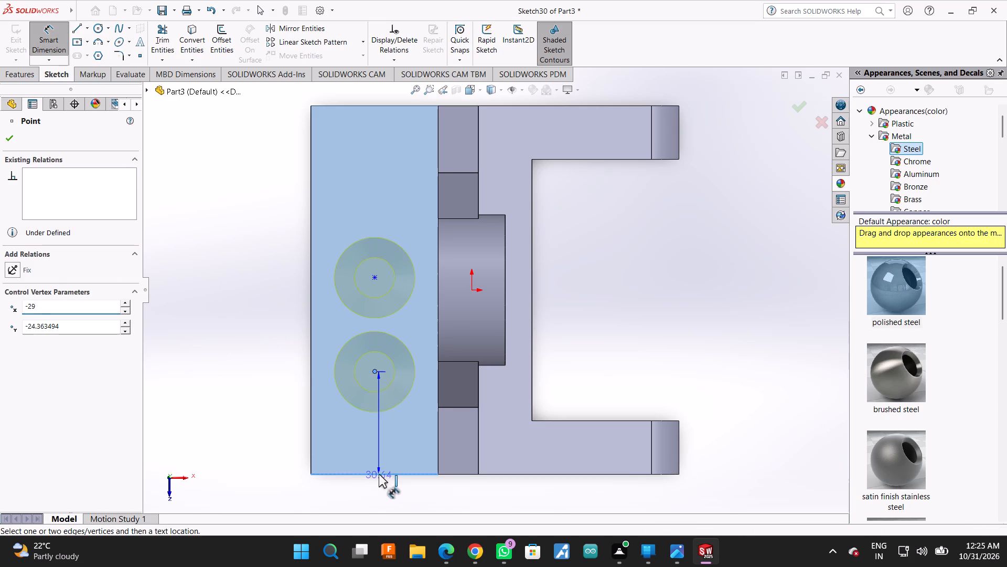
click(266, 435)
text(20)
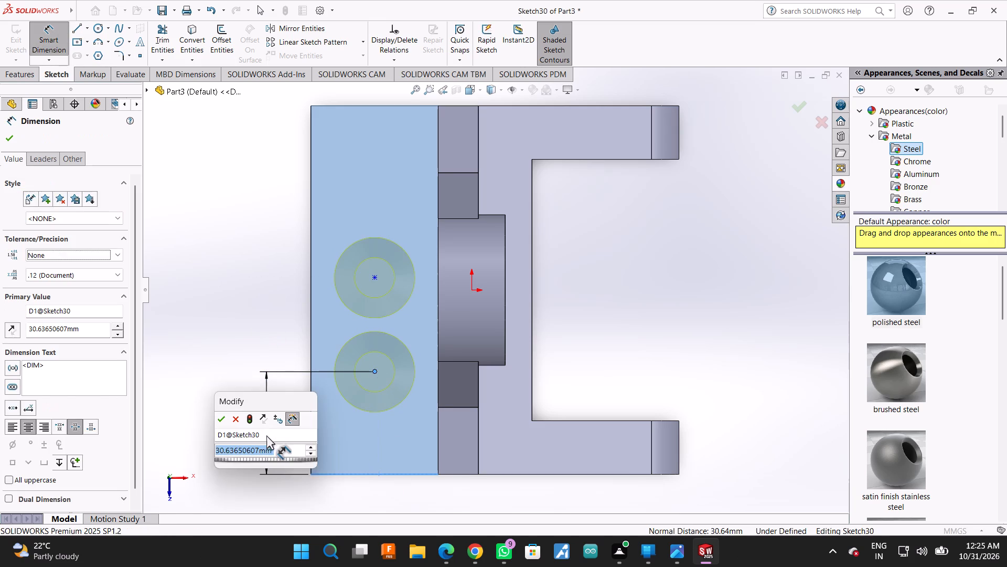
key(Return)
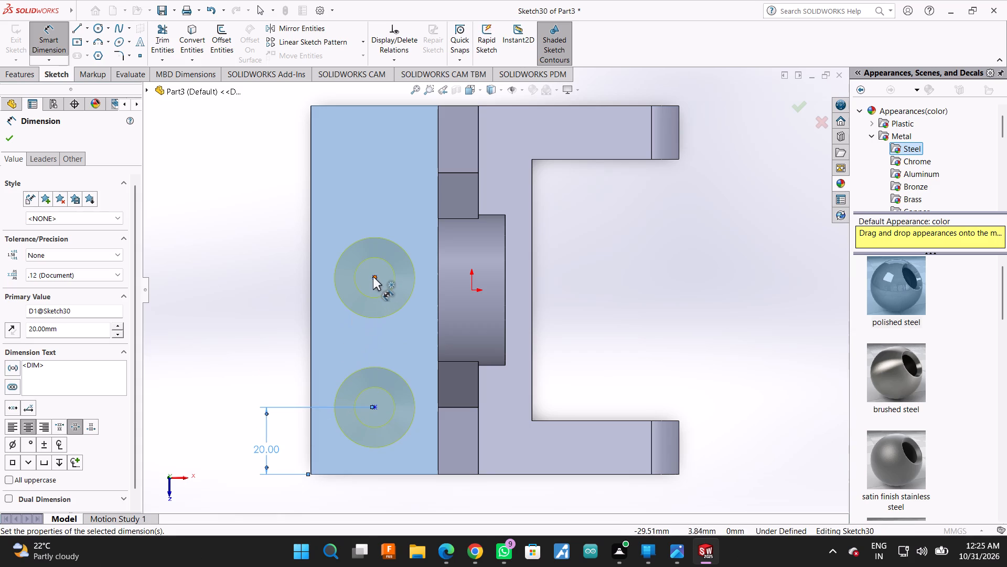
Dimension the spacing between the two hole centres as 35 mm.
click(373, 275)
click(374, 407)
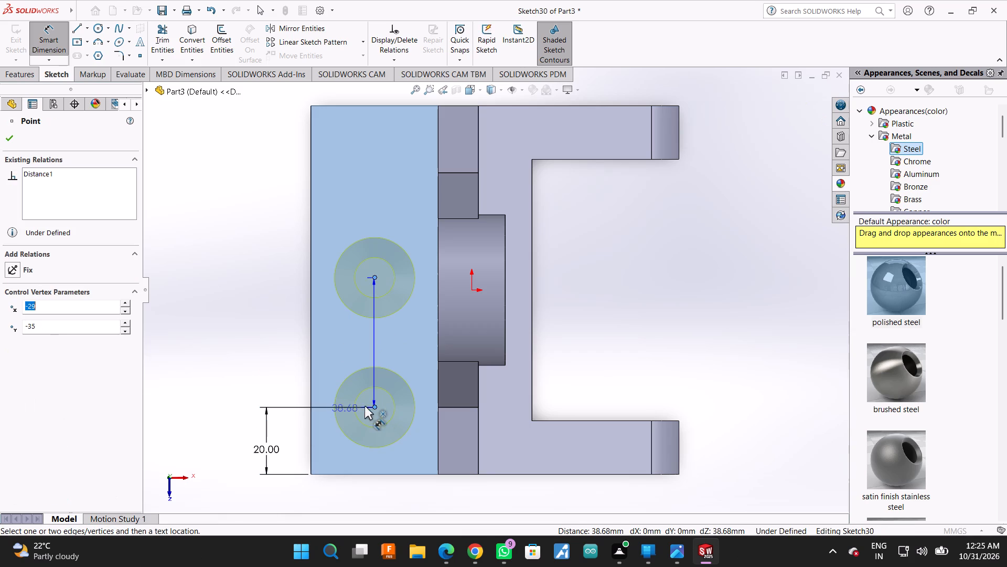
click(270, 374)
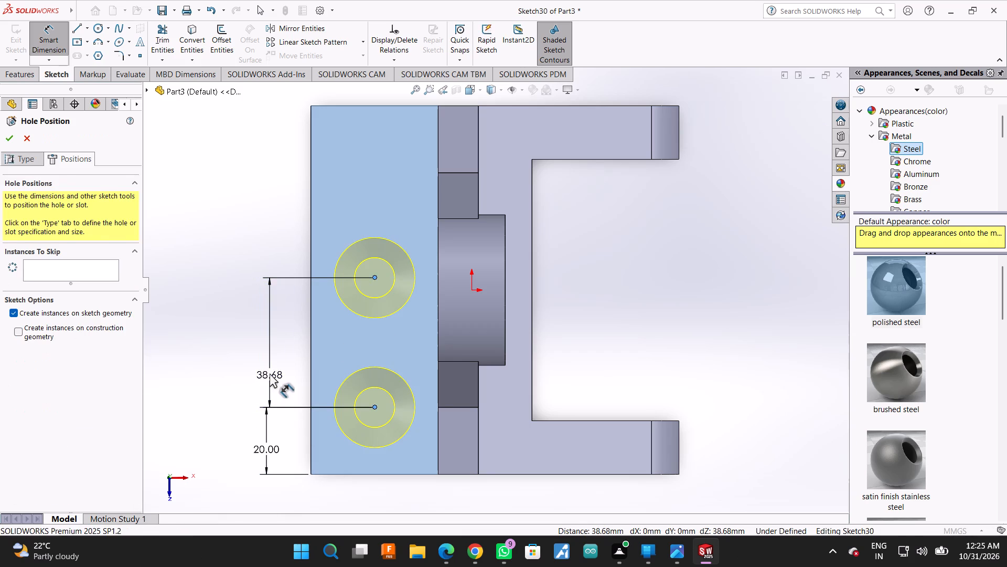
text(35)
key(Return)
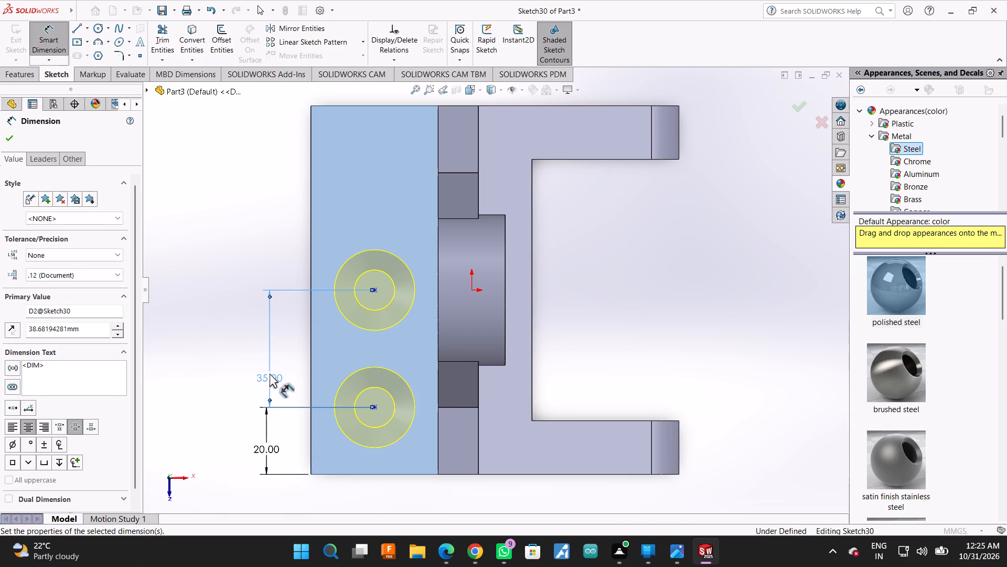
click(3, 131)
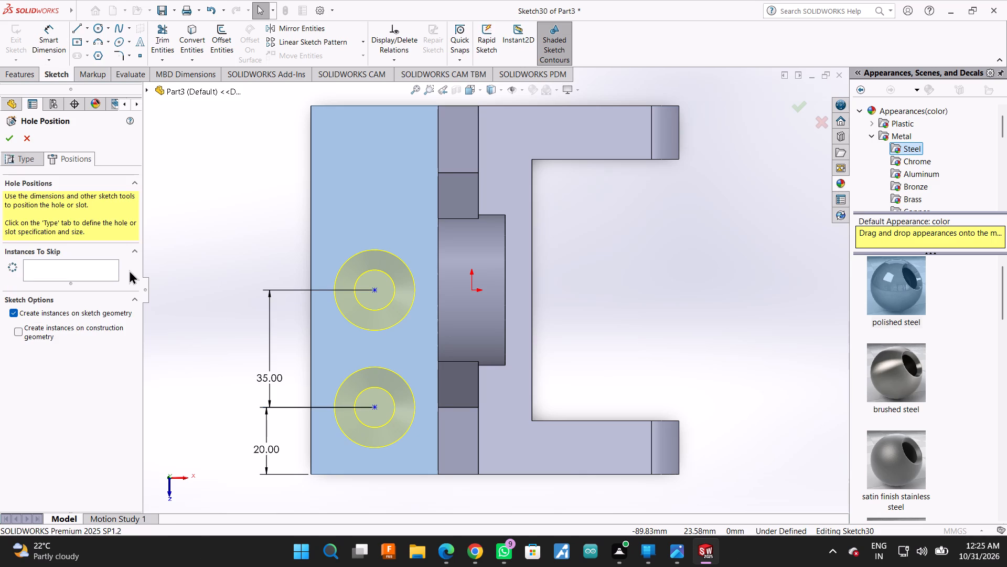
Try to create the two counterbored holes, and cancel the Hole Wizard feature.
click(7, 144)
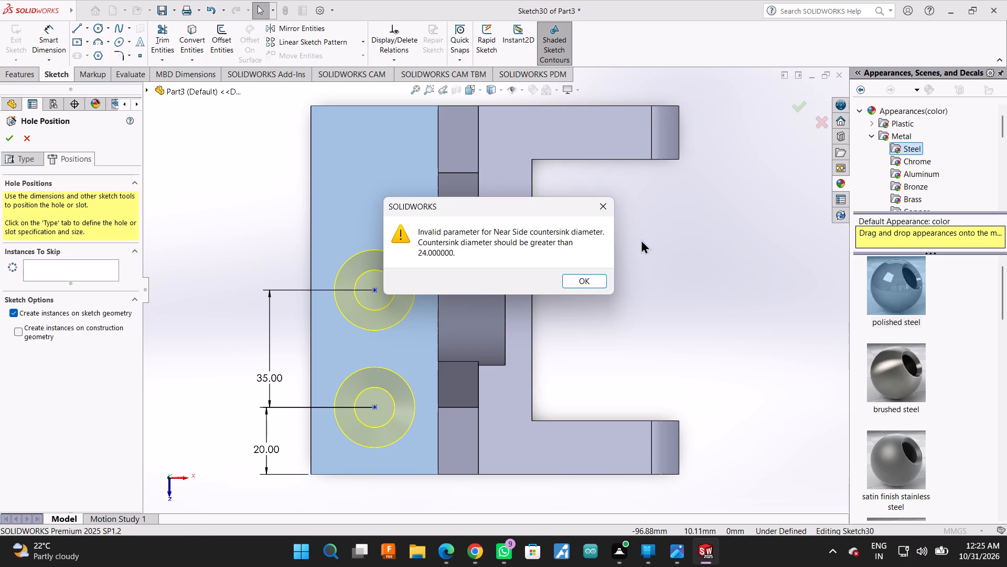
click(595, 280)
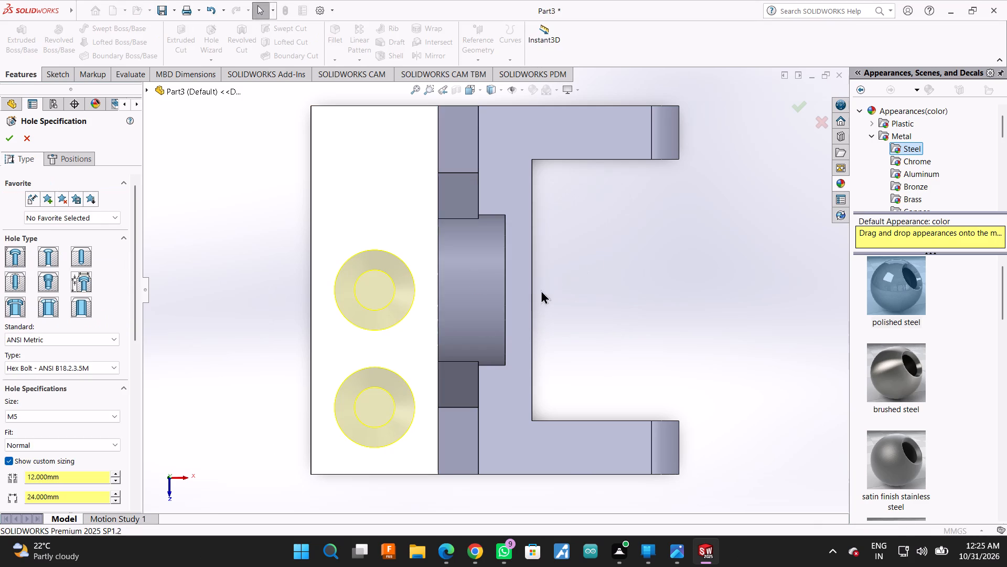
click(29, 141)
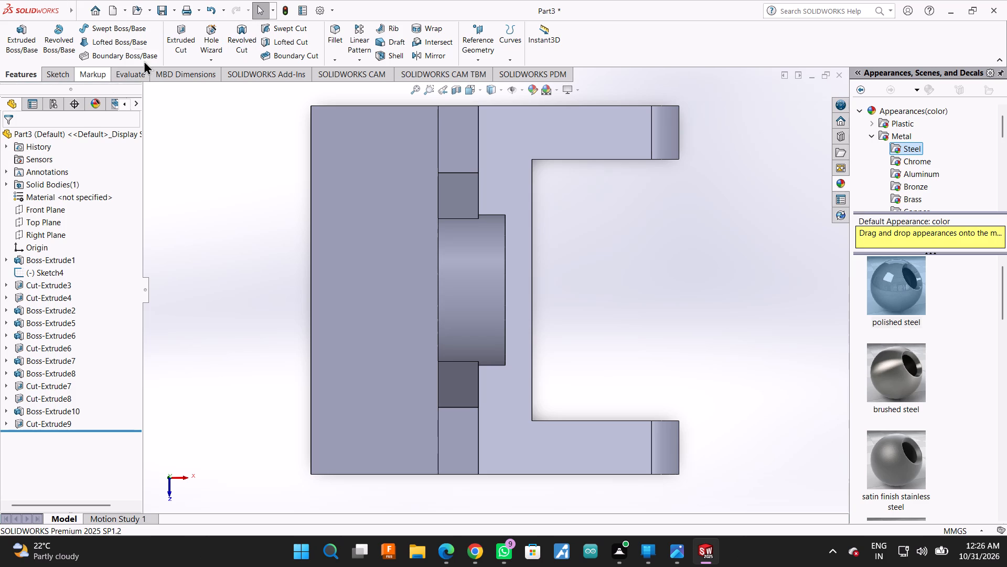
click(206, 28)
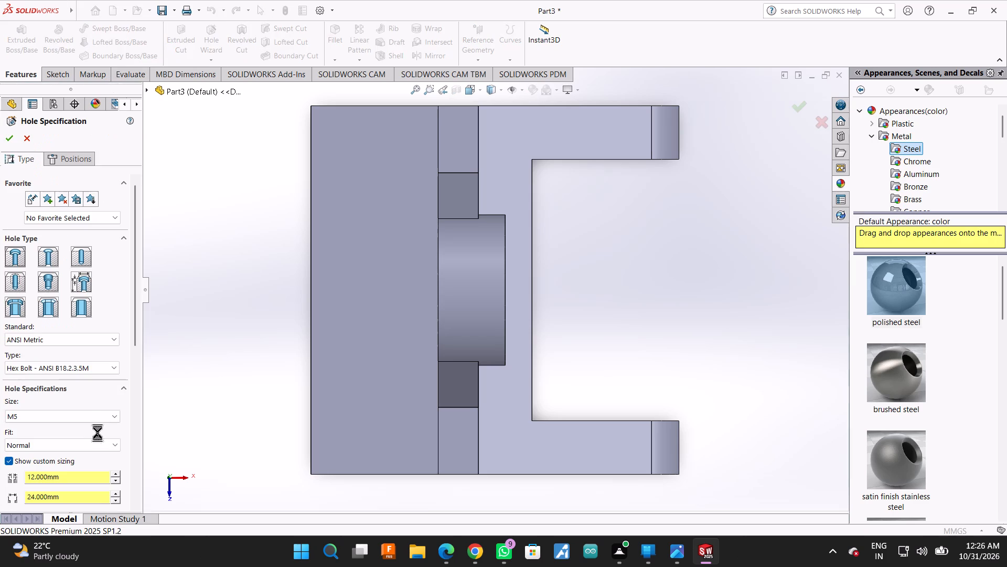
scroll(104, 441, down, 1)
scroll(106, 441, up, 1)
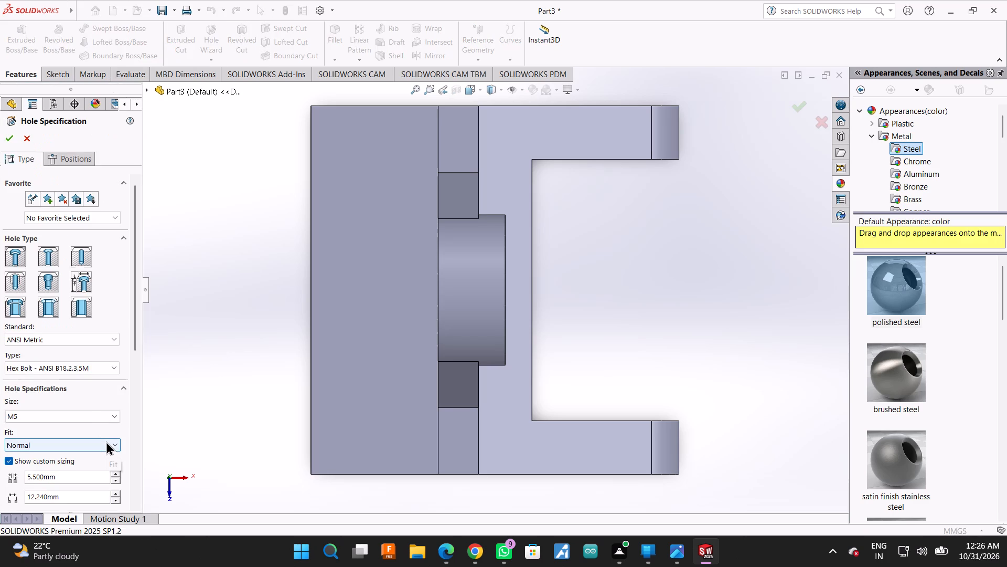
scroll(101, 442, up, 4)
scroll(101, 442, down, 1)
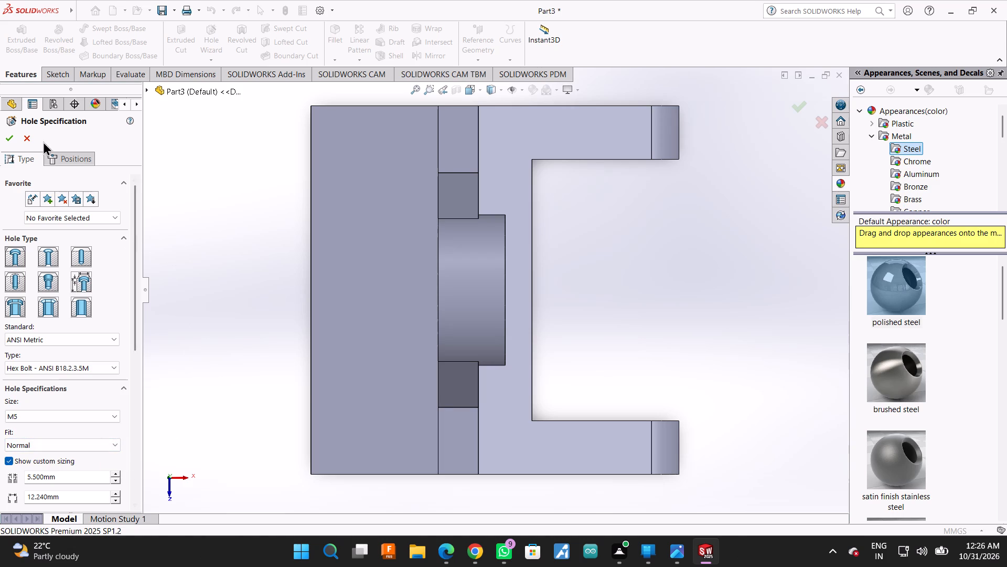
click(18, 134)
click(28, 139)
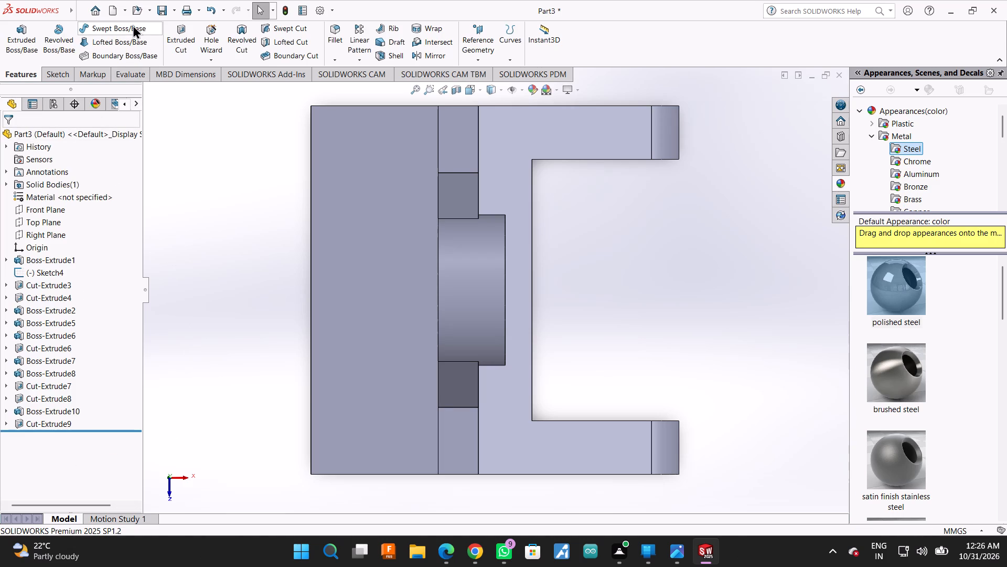
Start a new counterbored hole with custom sizing: 12 mm through-hole diameter, 24 mm counterbore diameter and 6 mm counterbore depth.
click(216, 25)
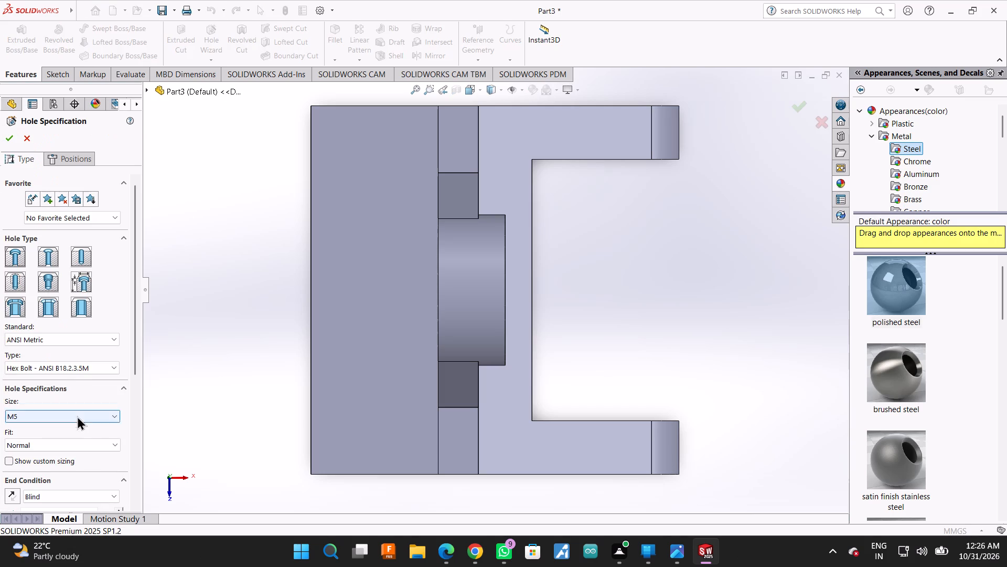
scroll(93, 466, down, 1)
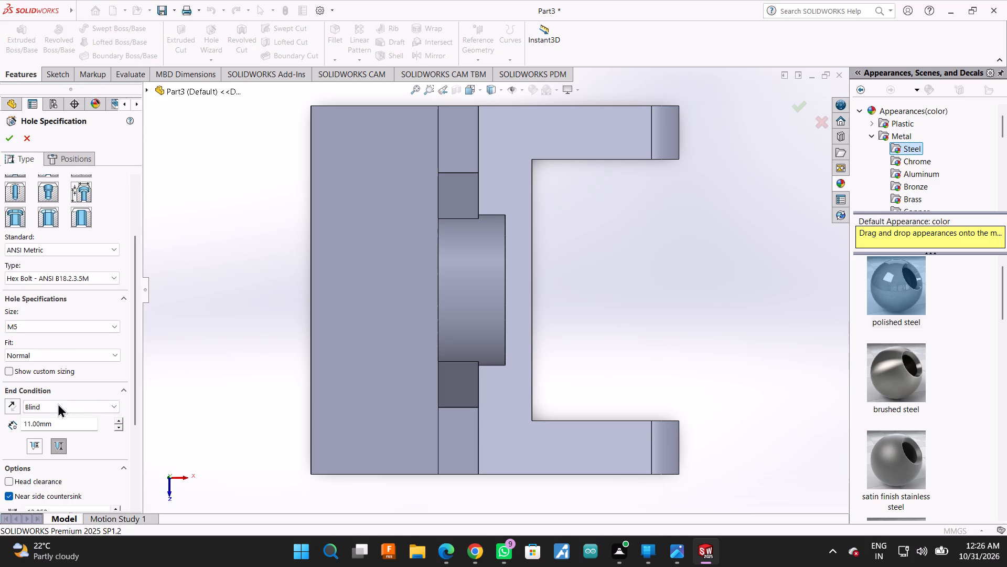
click(14, 370)
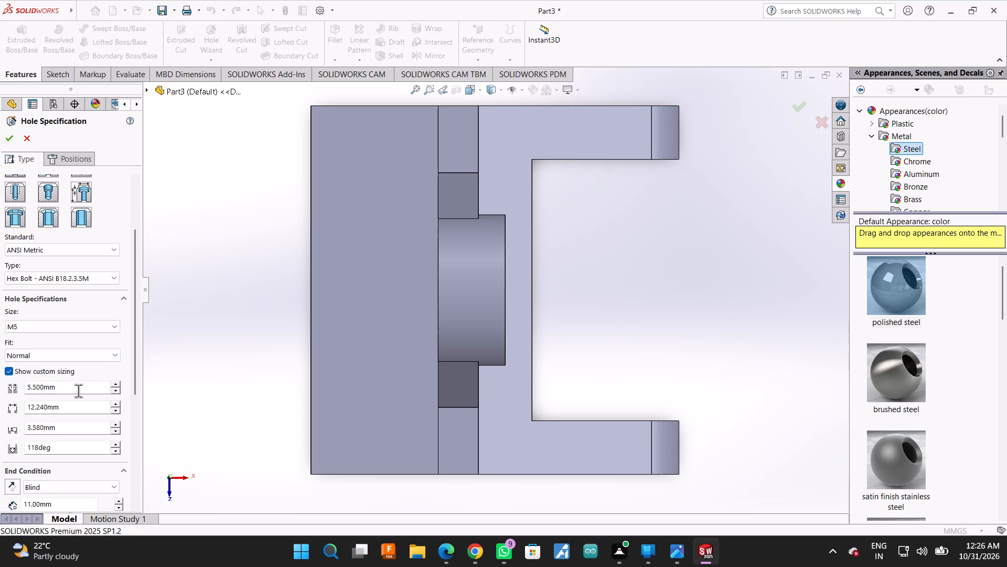
click(78, 390)
click(78, 390)
click(78, 390)
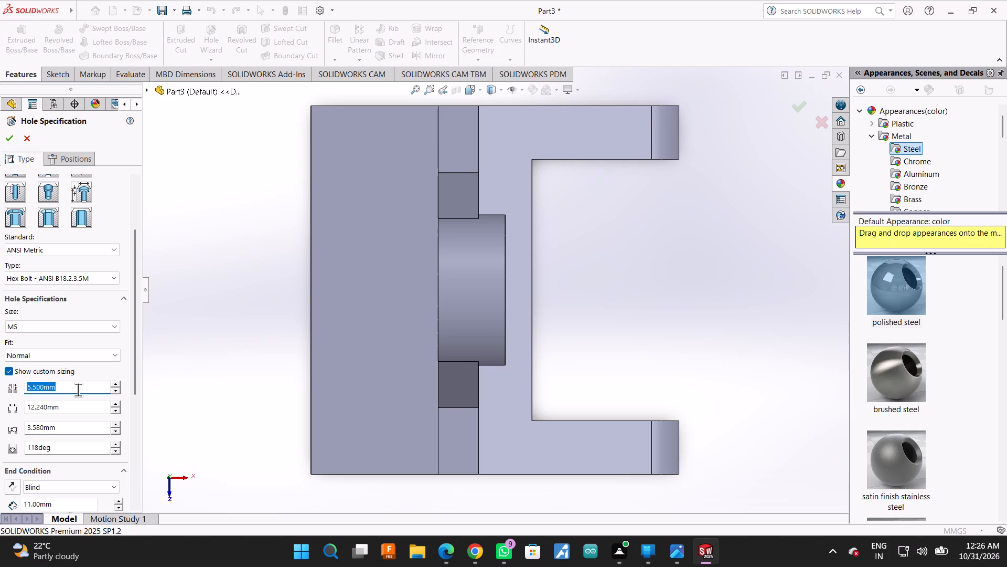
text(12)
double_click(85, 408)
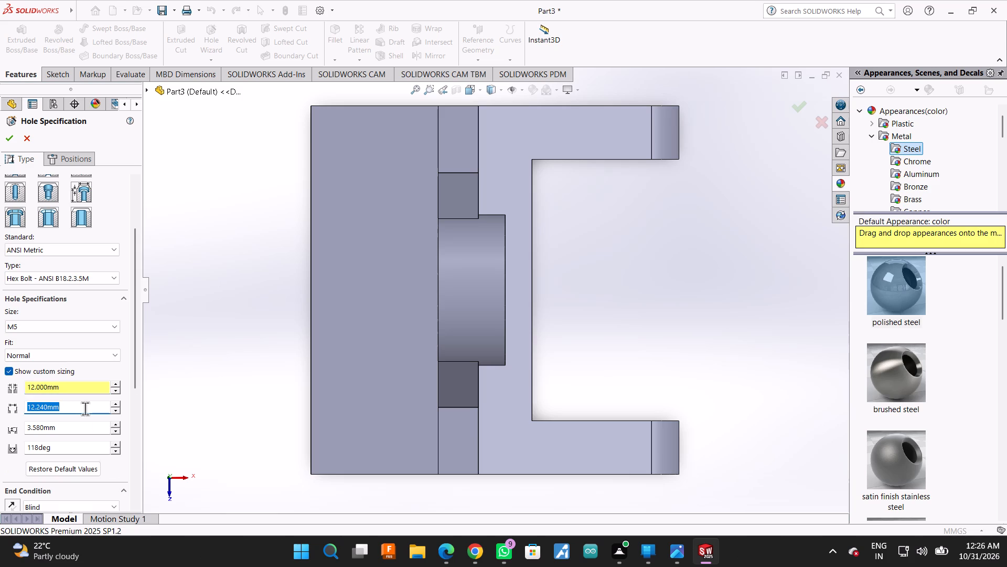
text(24)
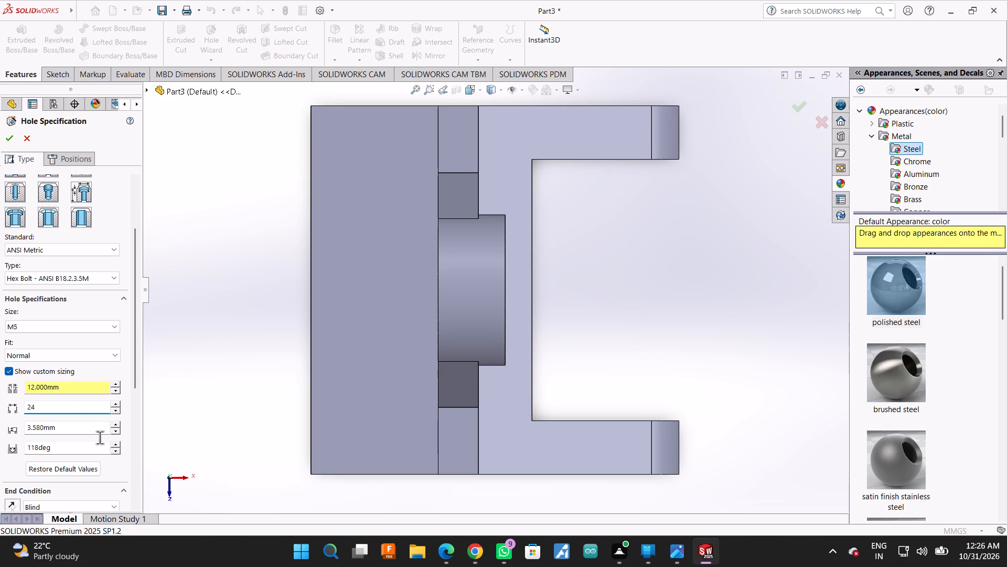
double_click(91, 429)
key(6)
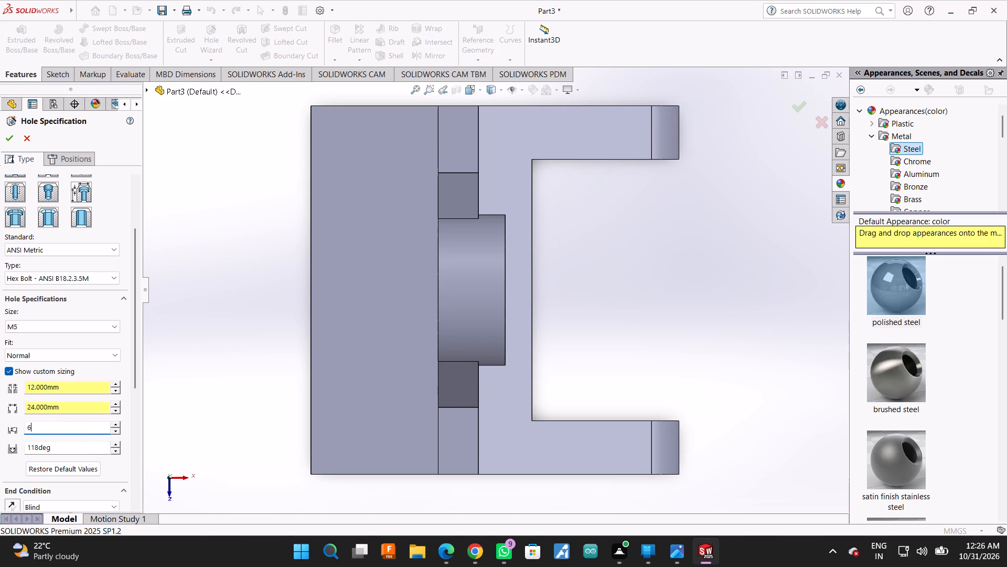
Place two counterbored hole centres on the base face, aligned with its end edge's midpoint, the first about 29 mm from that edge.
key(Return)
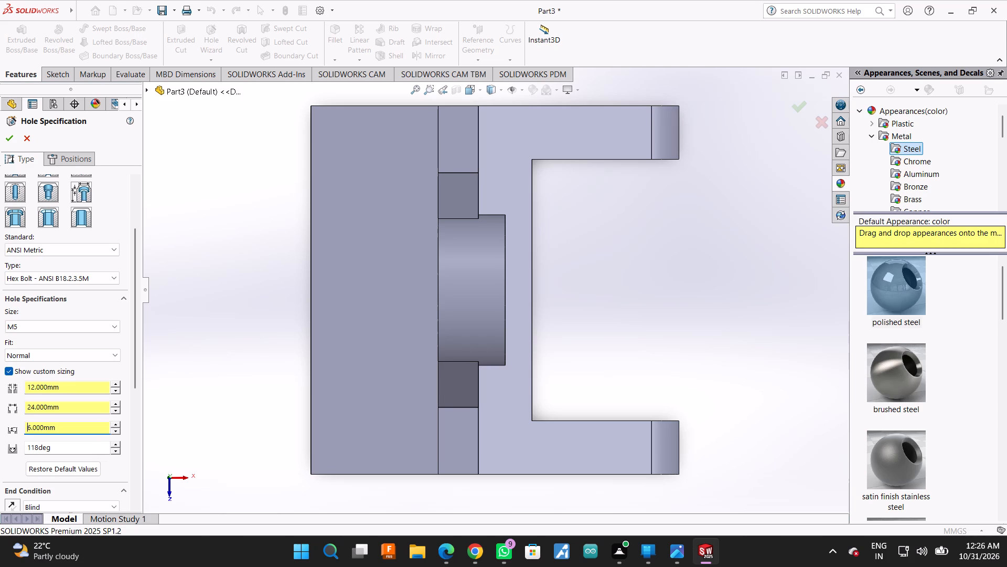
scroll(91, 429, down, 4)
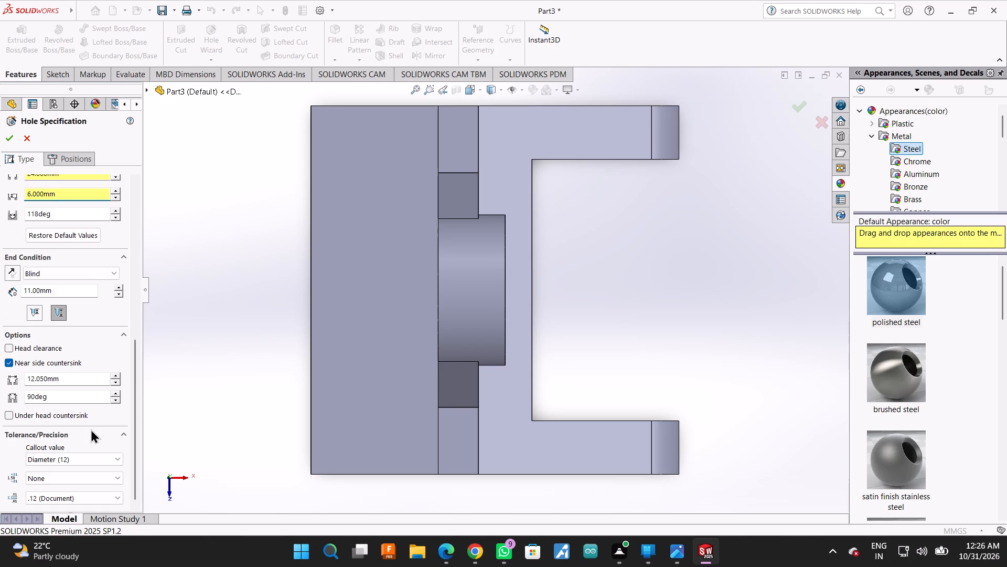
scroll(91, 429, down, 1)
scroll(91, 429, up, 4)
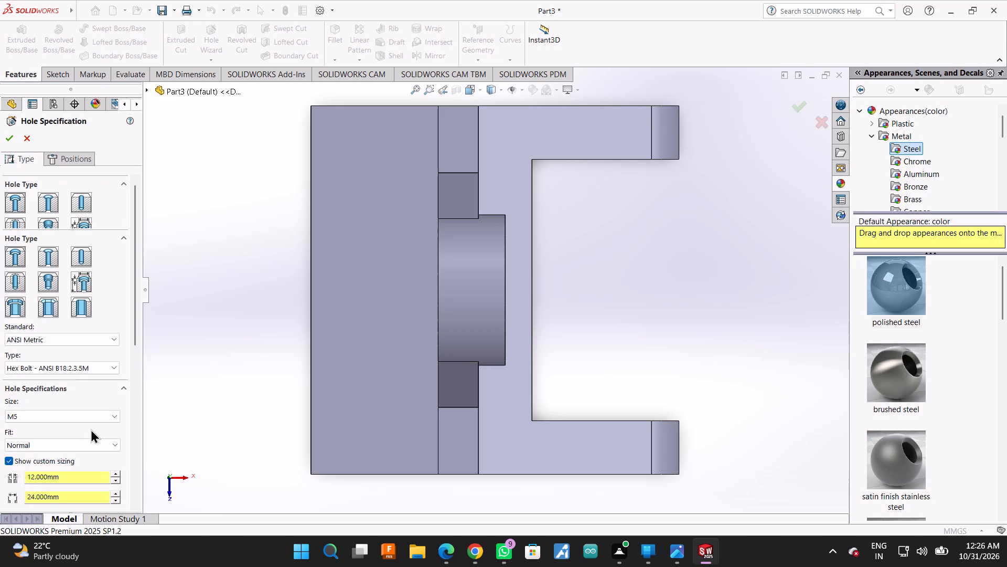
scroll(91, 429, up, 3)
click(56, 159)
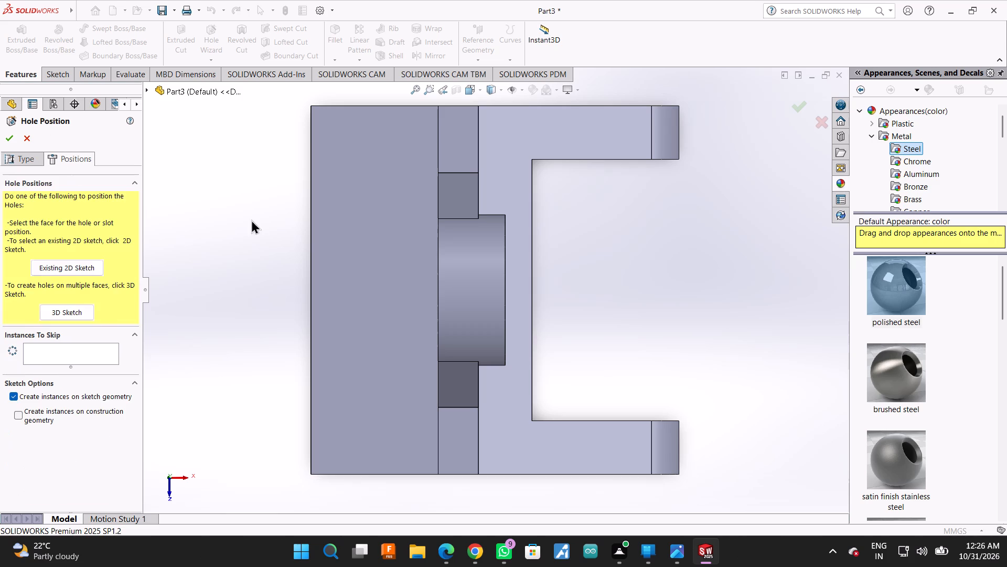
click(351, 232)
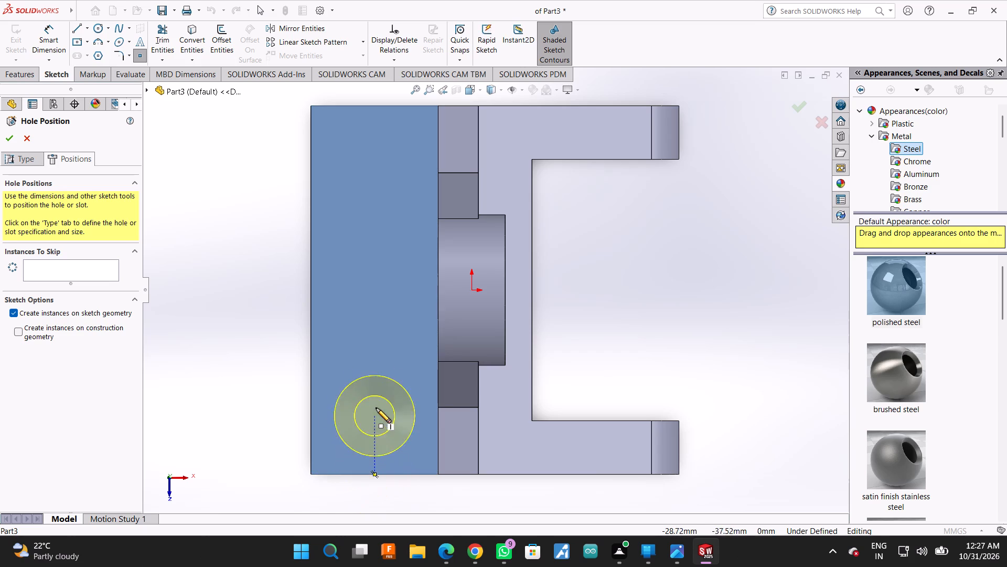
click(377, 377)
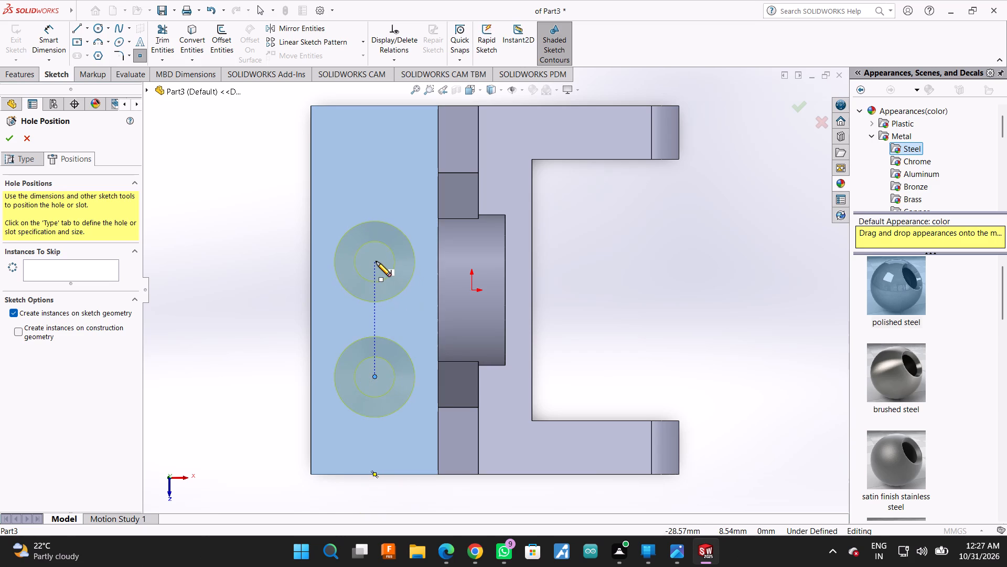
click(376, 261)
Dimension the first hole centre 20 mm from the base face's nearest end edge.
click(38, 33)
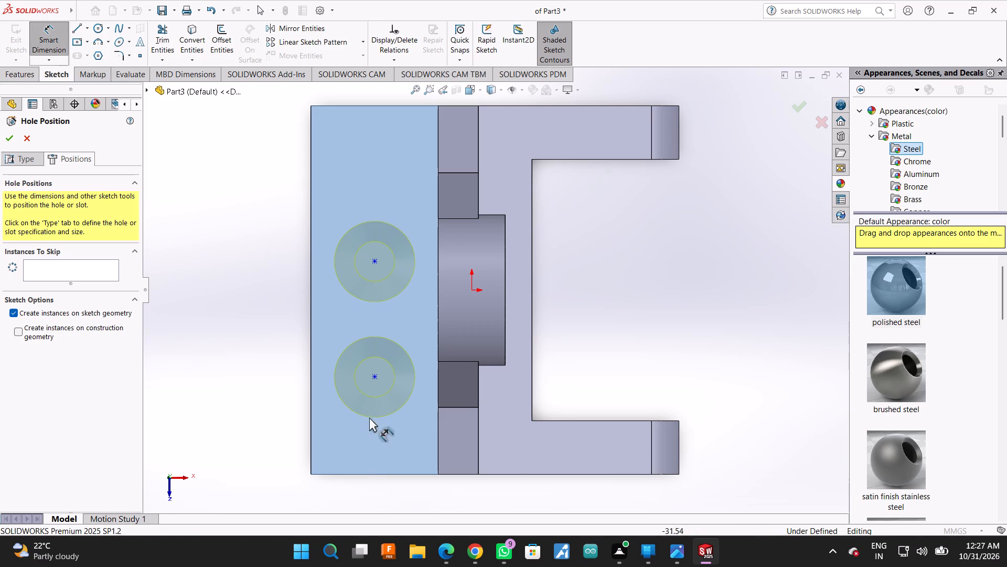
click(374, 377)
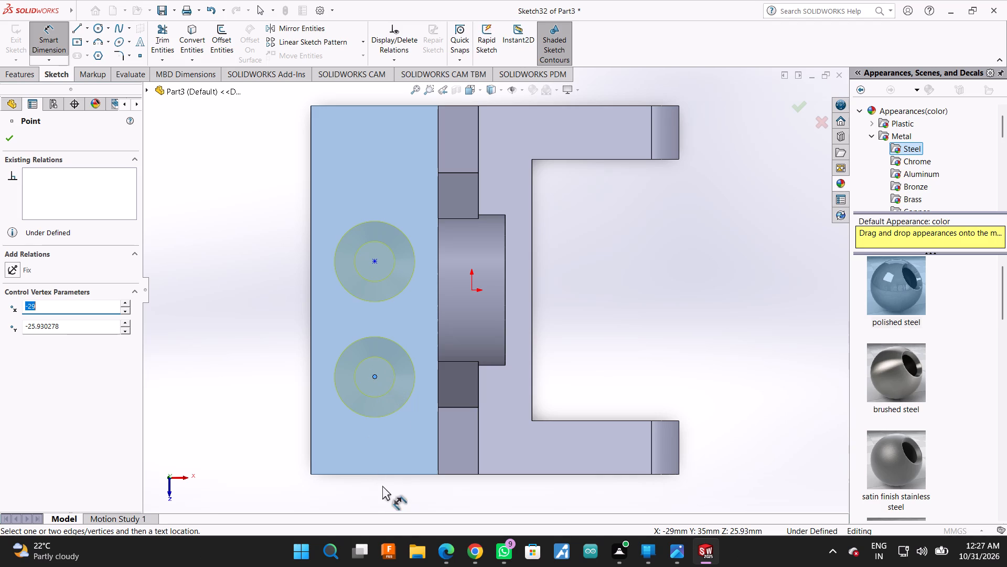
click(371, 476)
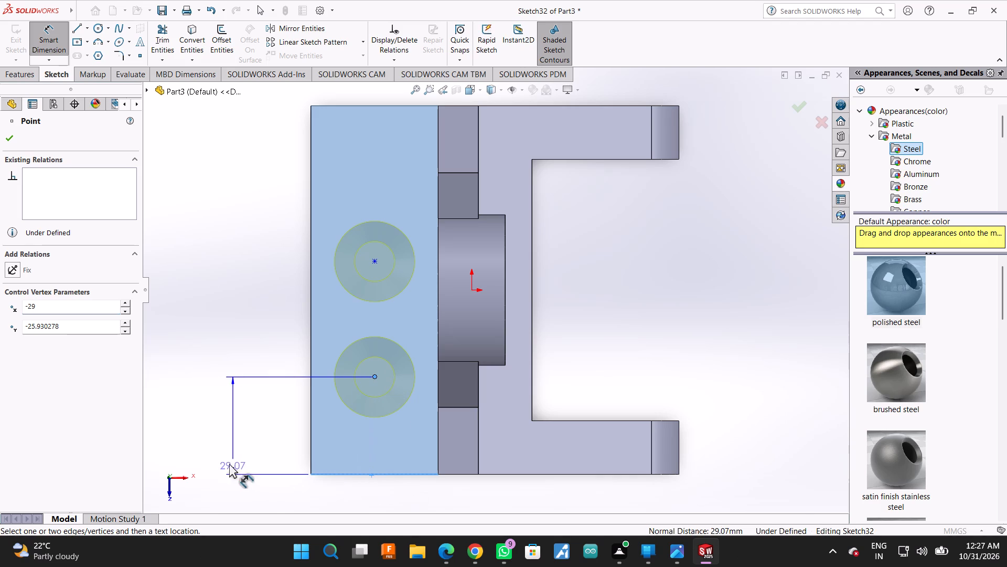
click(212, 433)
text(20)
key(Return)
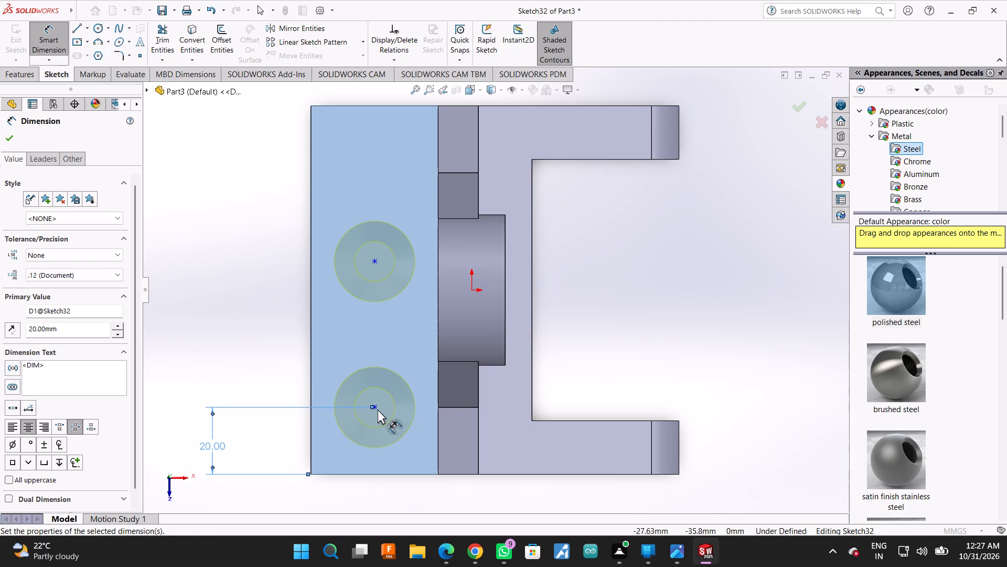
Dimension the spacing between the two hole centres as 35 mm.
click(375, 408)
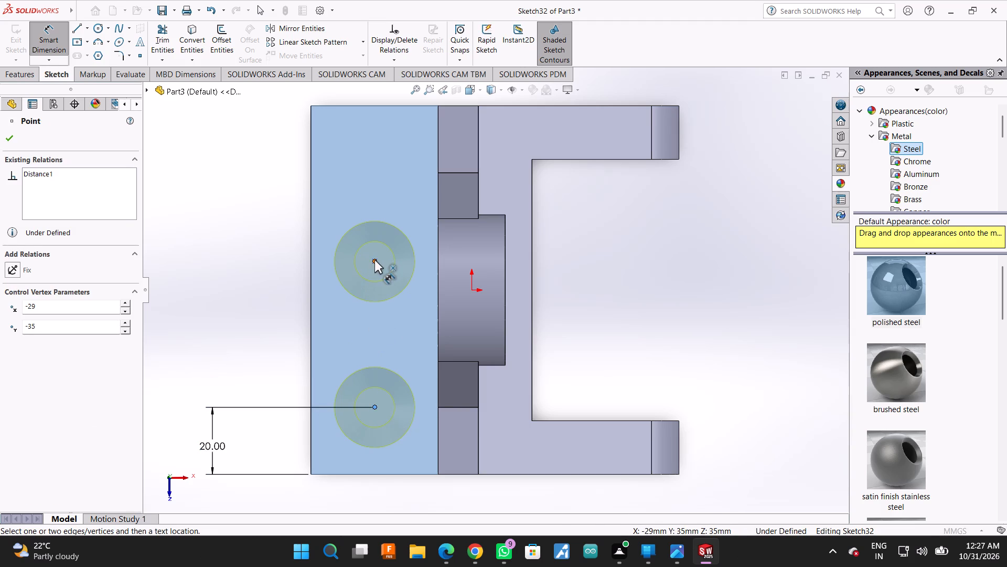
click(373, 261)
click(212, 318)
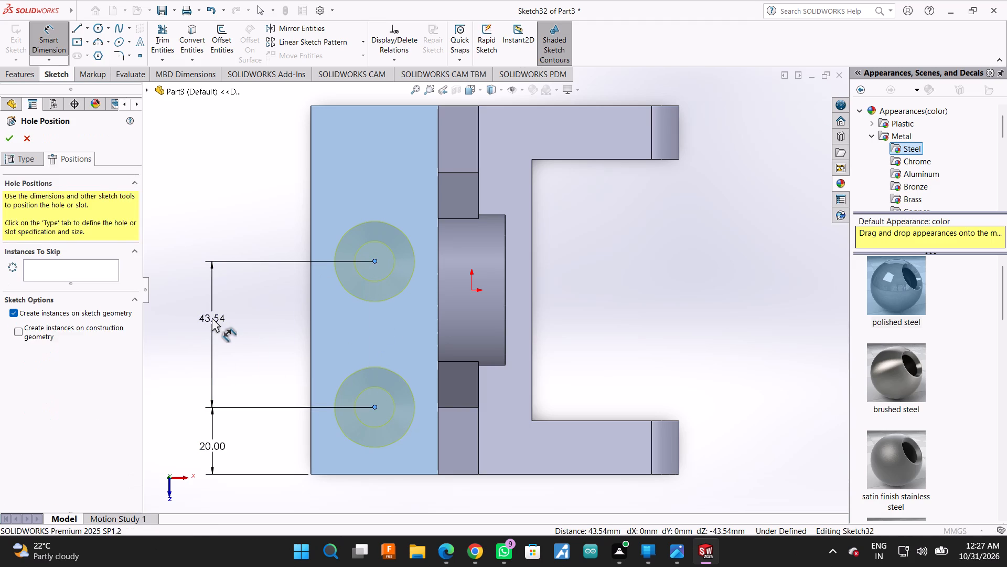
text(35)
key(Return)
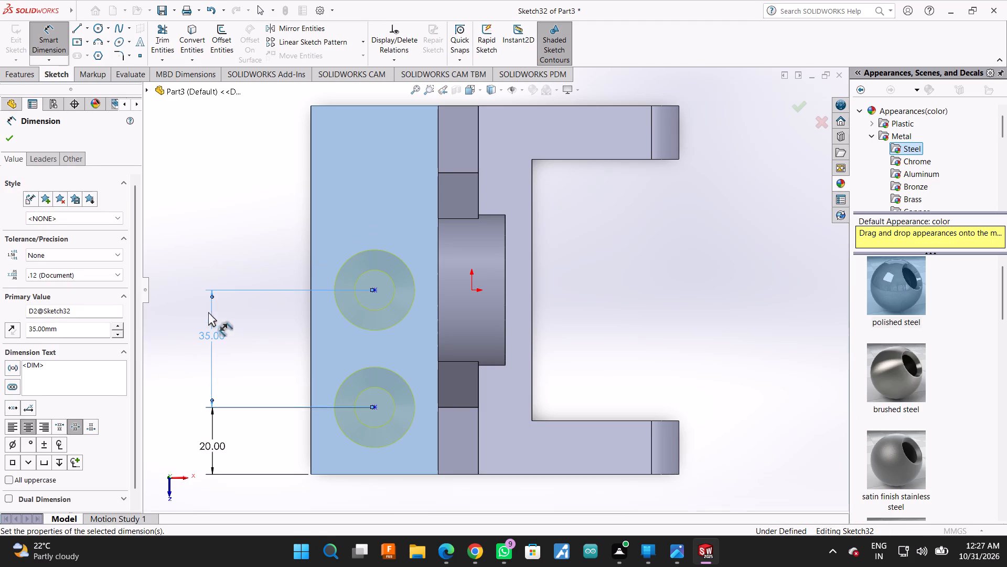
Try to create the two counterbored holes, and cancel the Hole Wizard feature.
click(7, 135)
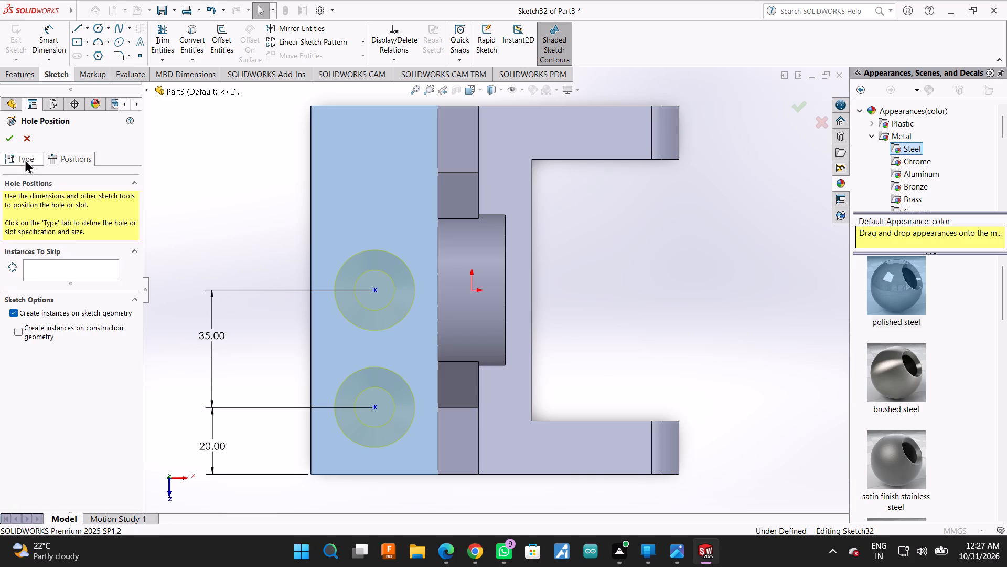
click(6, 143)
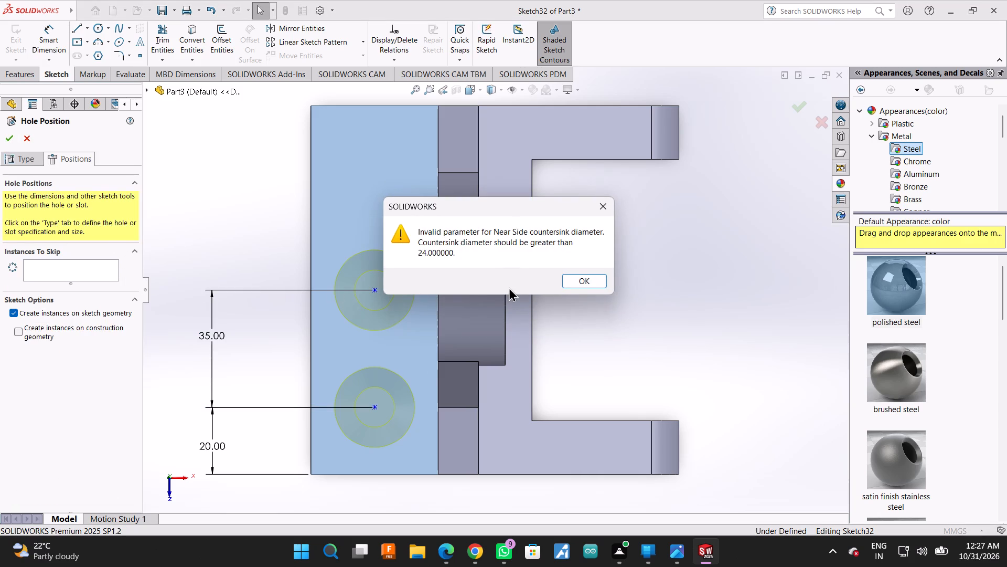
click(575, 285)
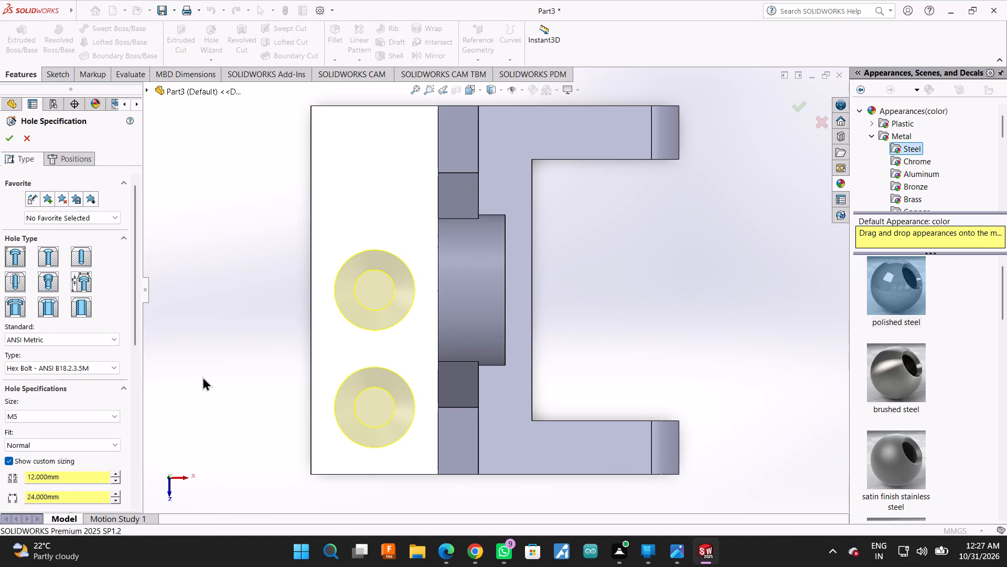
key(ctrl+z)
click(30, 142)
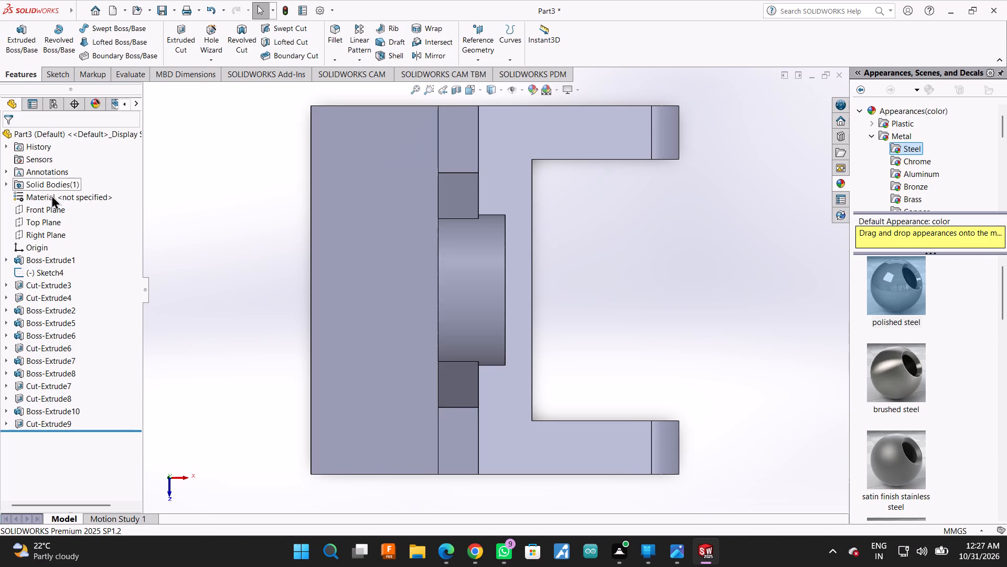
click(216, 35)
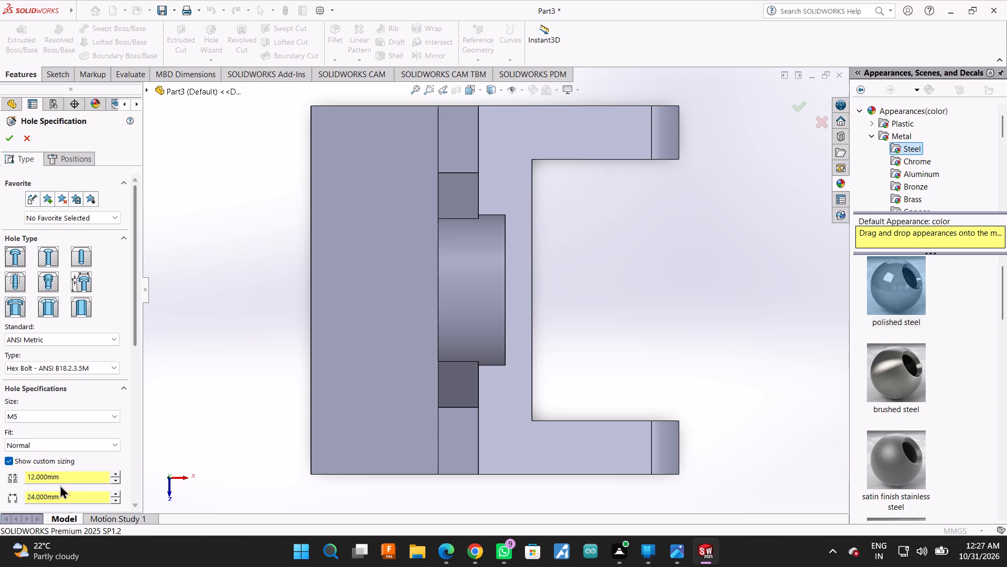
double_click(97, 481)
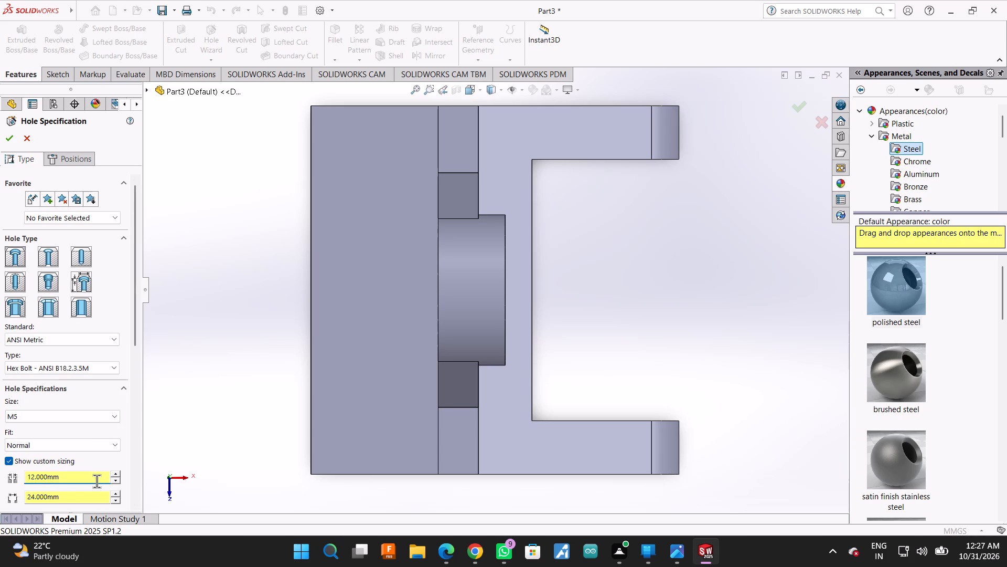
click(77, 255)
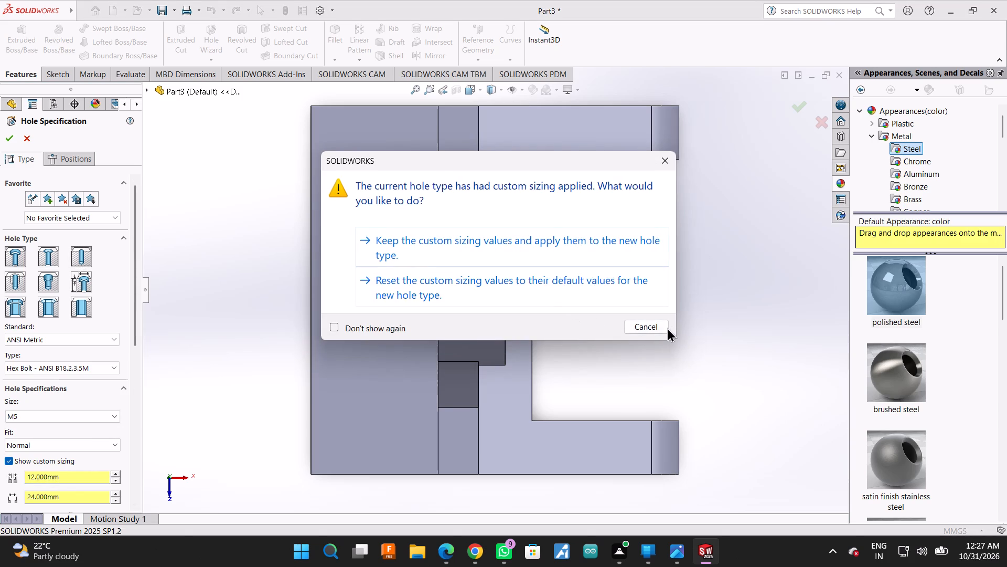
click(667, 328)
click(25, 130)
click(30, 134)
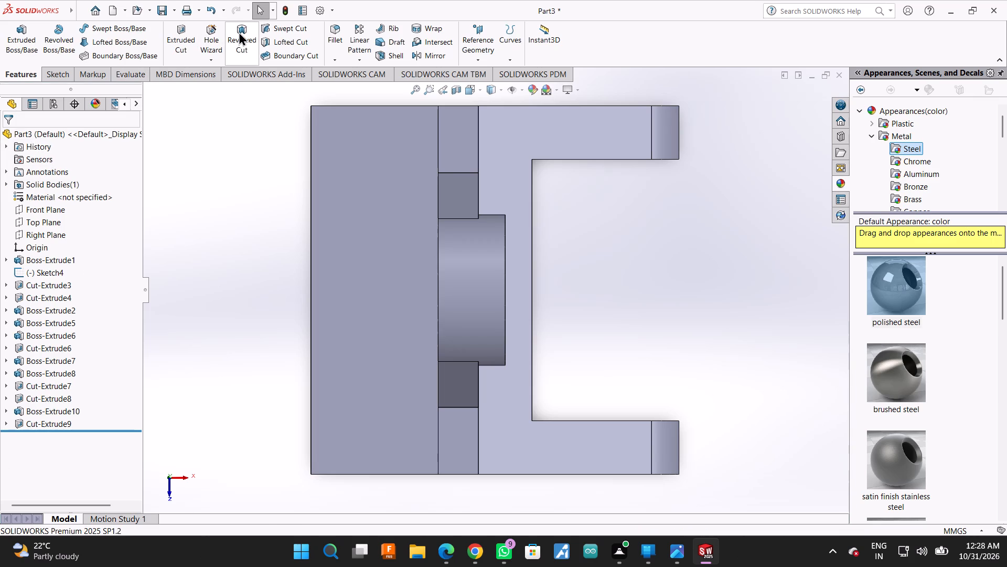
Start a new M5 counterbored hole with custom sizing: 24 mm through-hole diameter, 12 mm counterbore diameter and 6 mm counterbore depth.
click(219, 35)
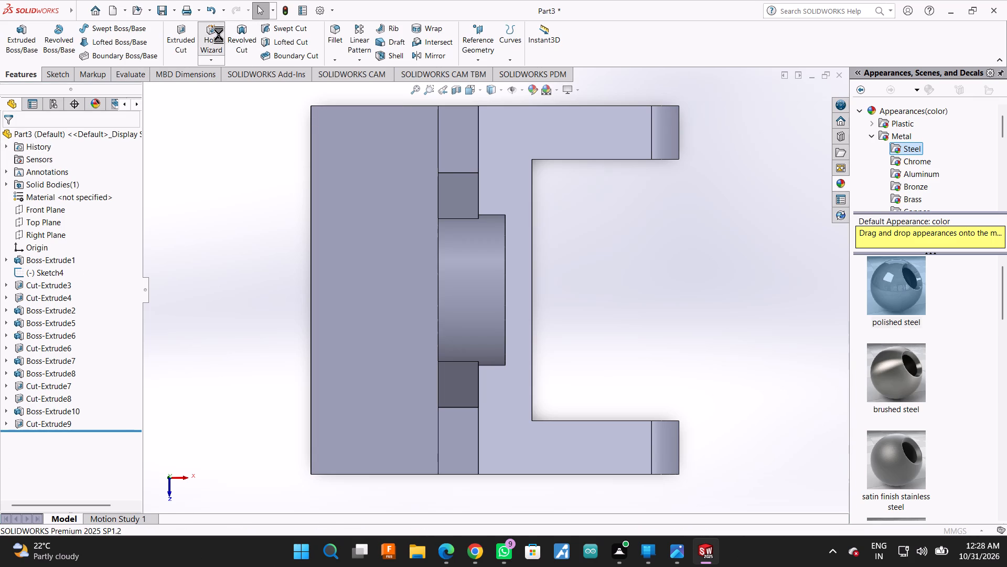
click(219, 35)
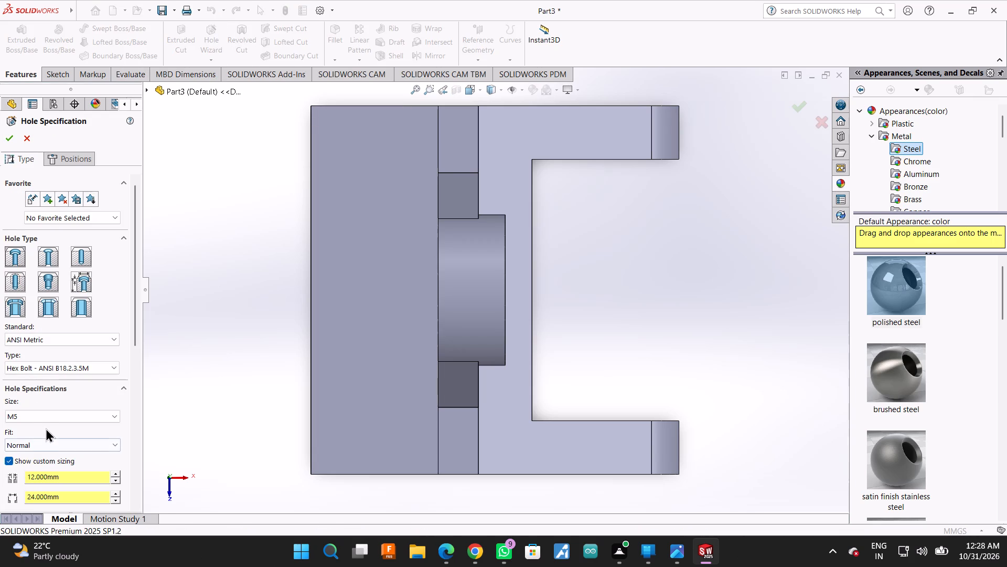
scroll(48, 422, up, 2)
scroll(48, 422, down, 1)
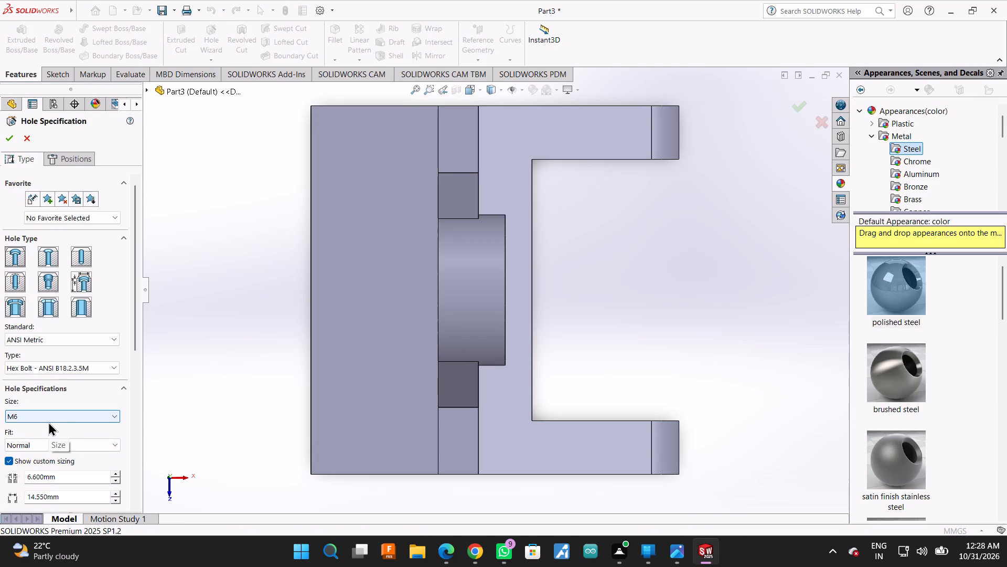
scroll(48, 422, up, 1)
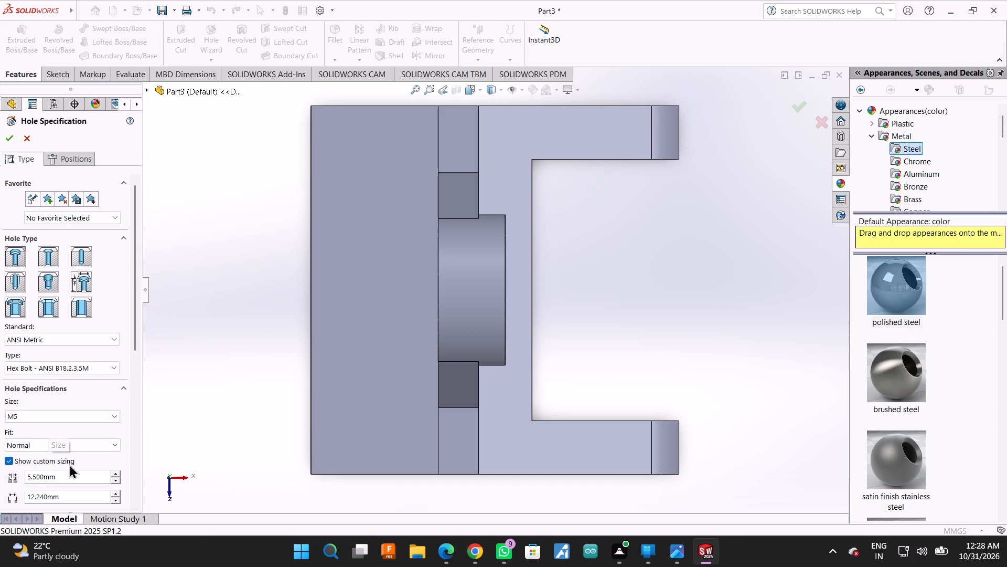
scroll(114, 468, down, 1)
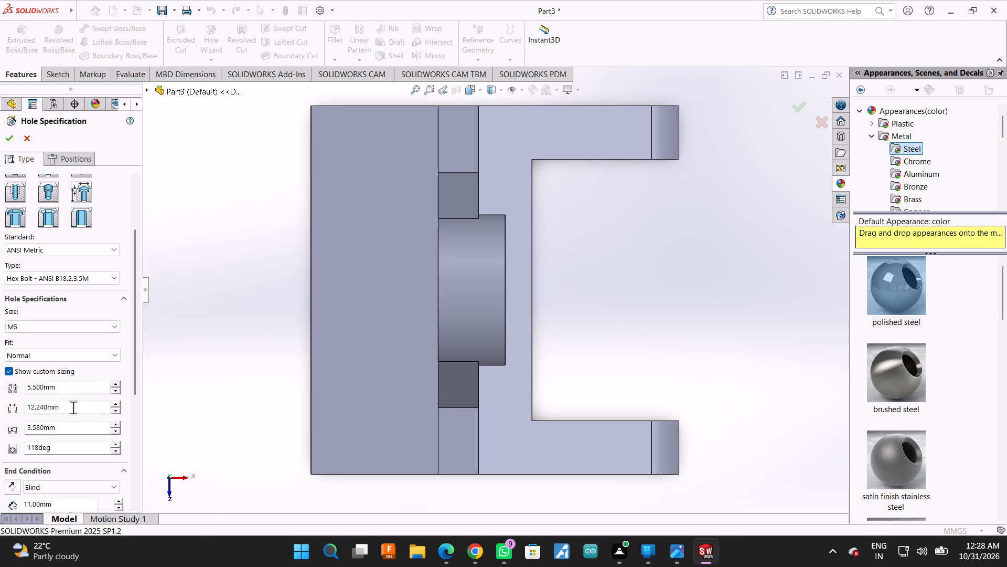
double_click(73, 407)
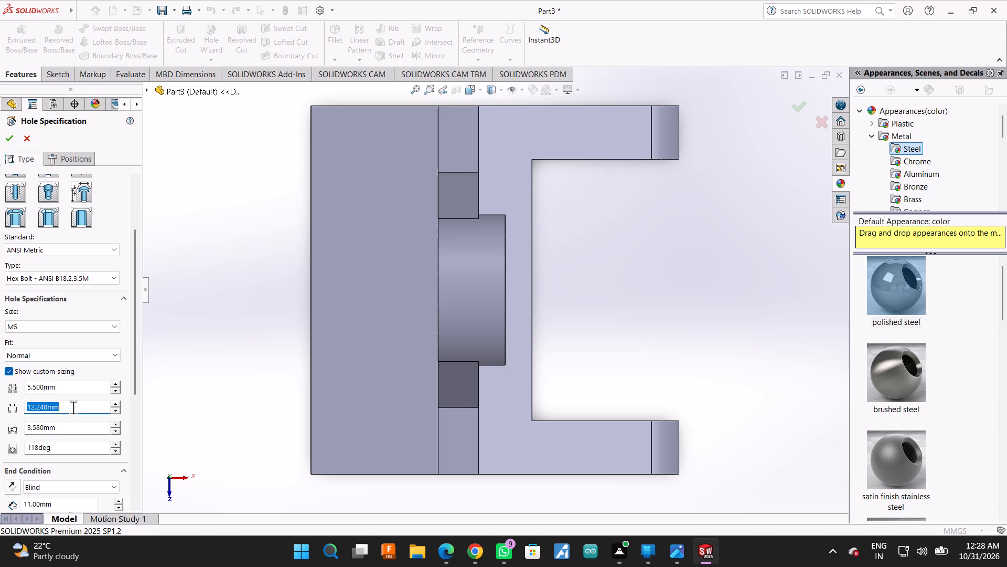
text(12)
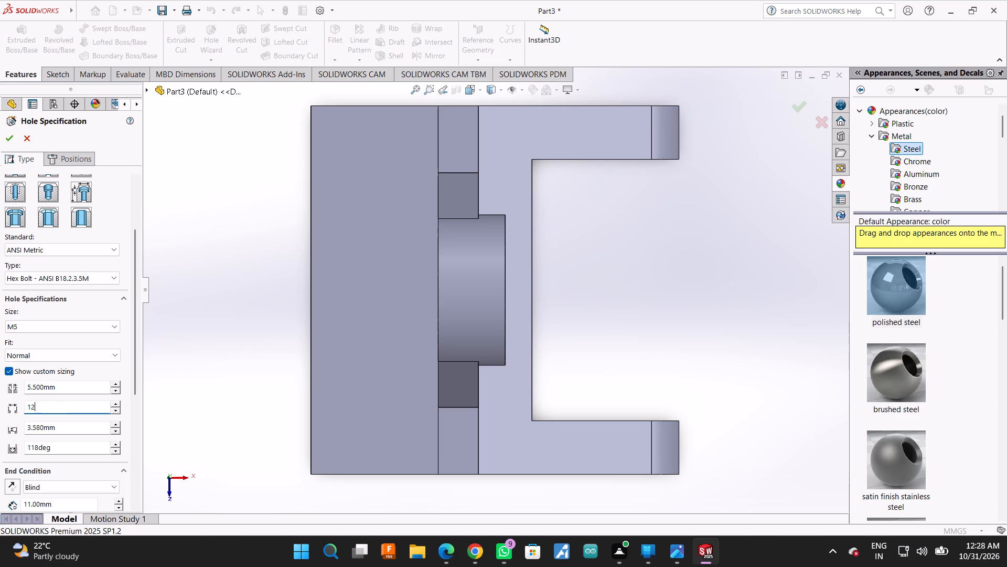
double_click(85, 382)
text(27)
key(BackSpace)
key(4)
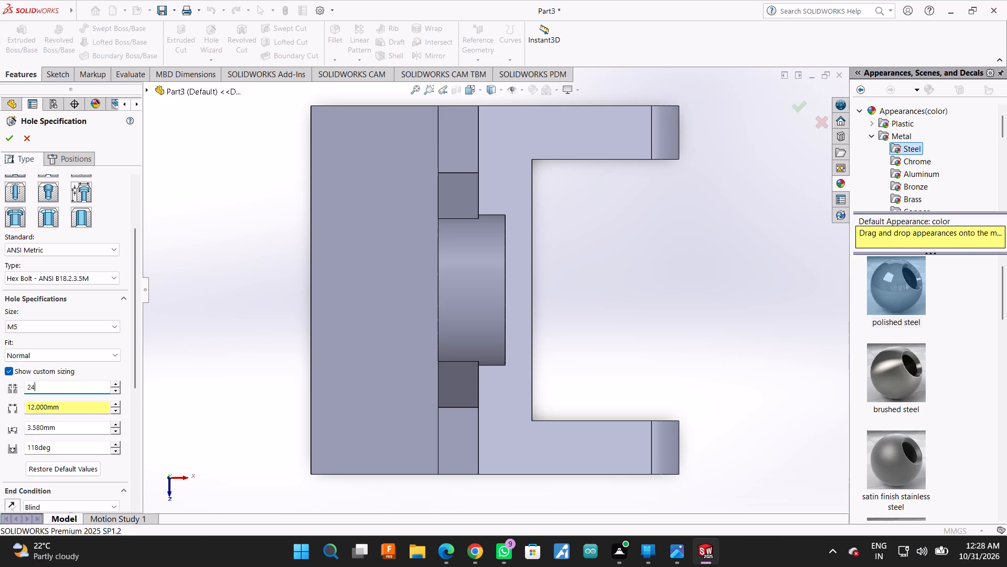
click(102, 432)
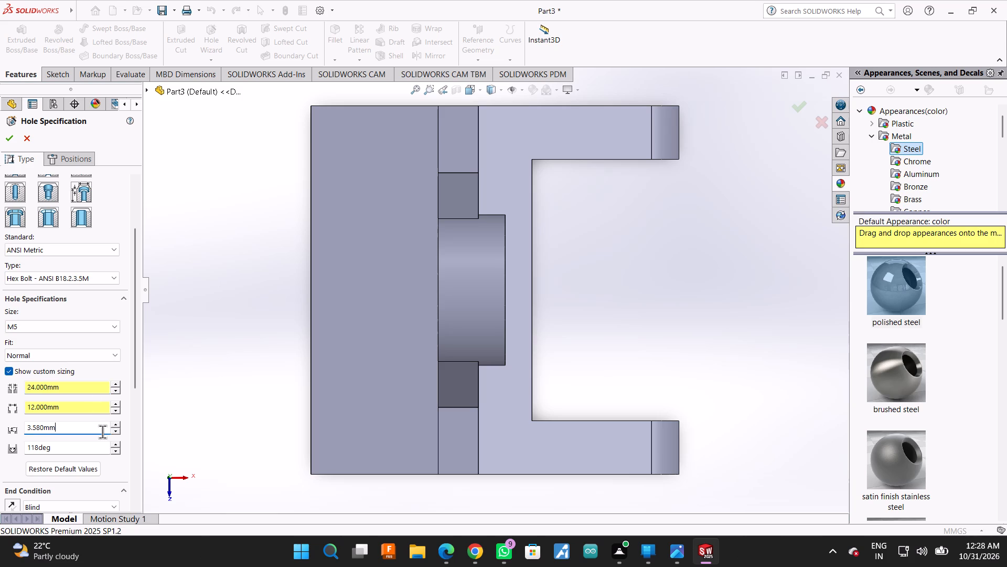
click(102, 432)
key(6)
key(Return)
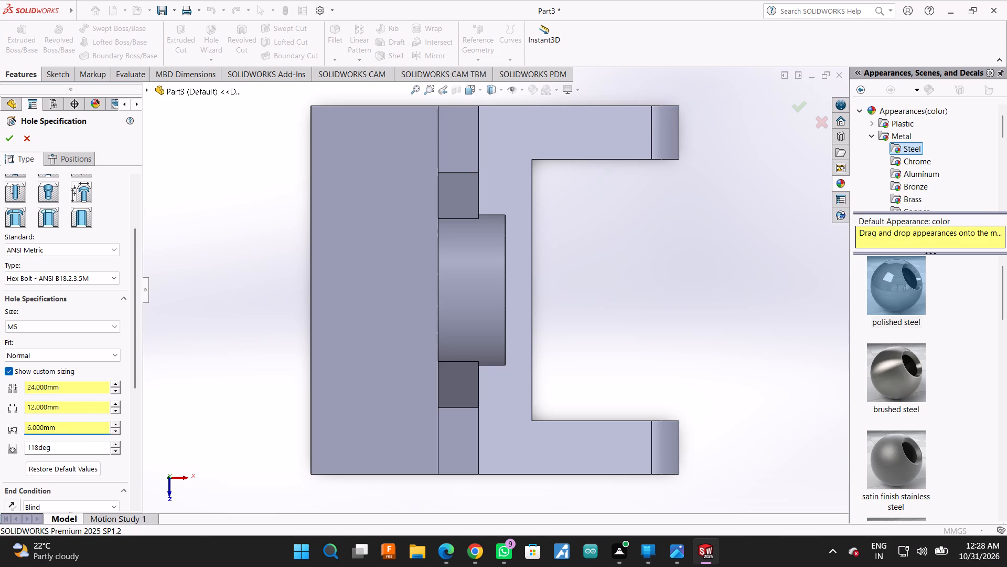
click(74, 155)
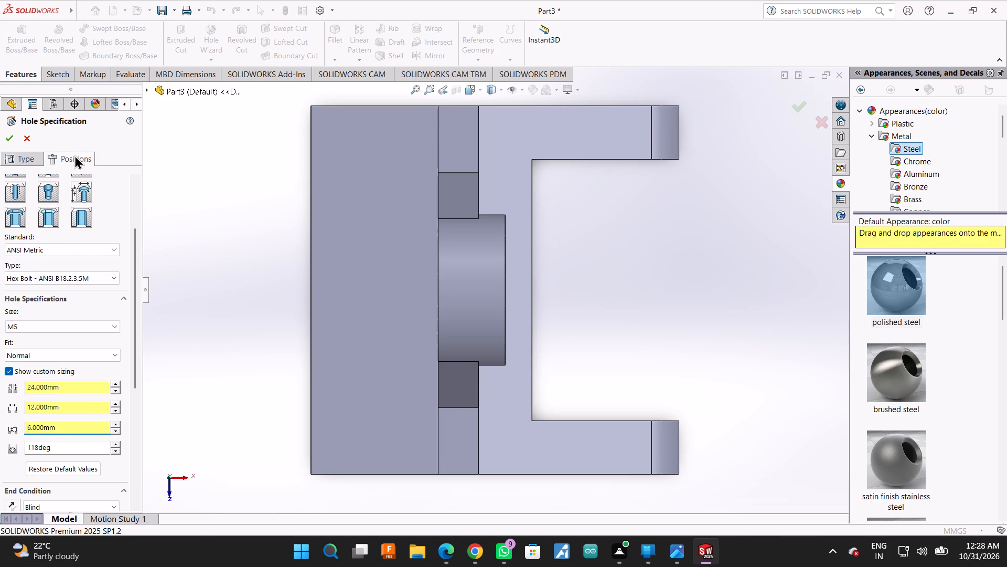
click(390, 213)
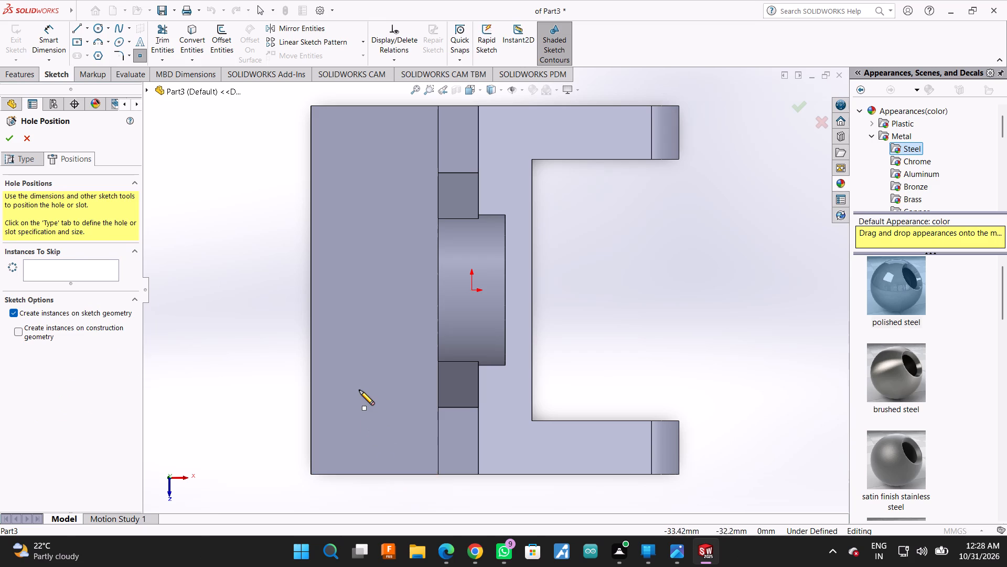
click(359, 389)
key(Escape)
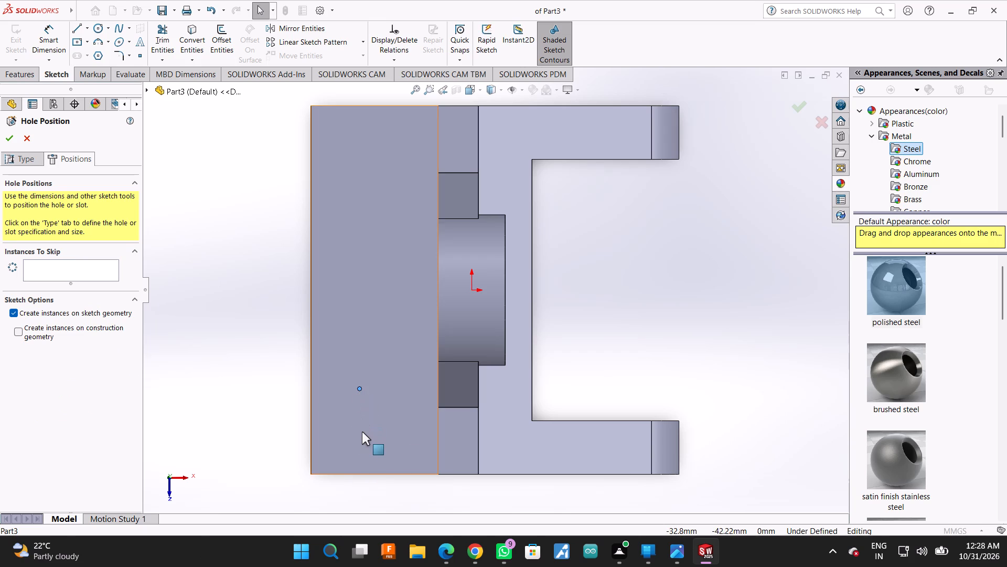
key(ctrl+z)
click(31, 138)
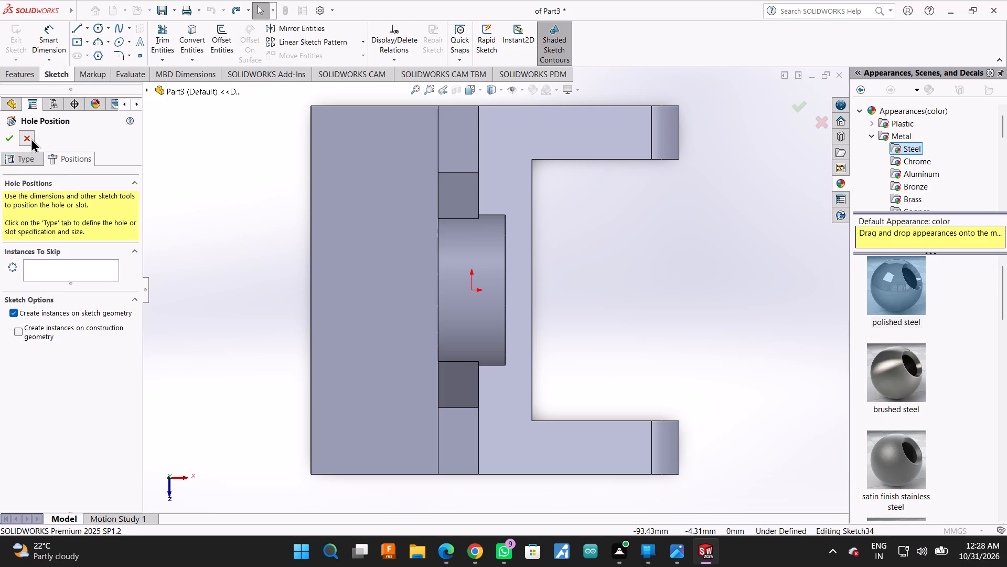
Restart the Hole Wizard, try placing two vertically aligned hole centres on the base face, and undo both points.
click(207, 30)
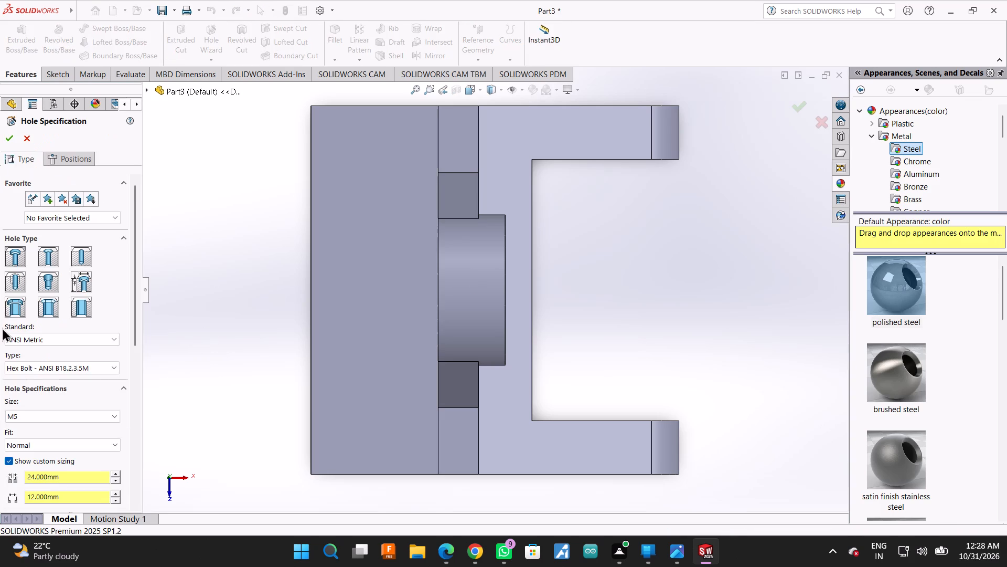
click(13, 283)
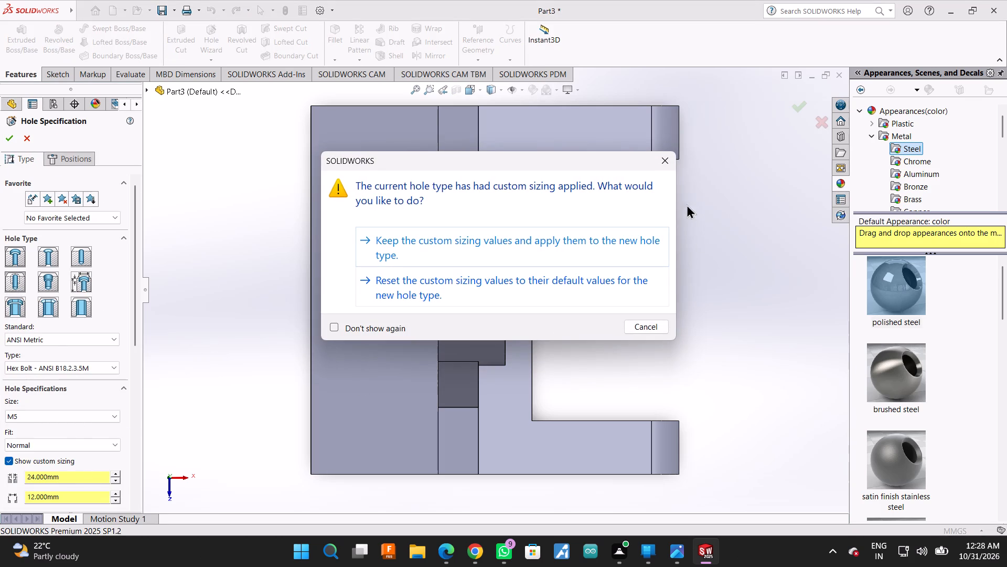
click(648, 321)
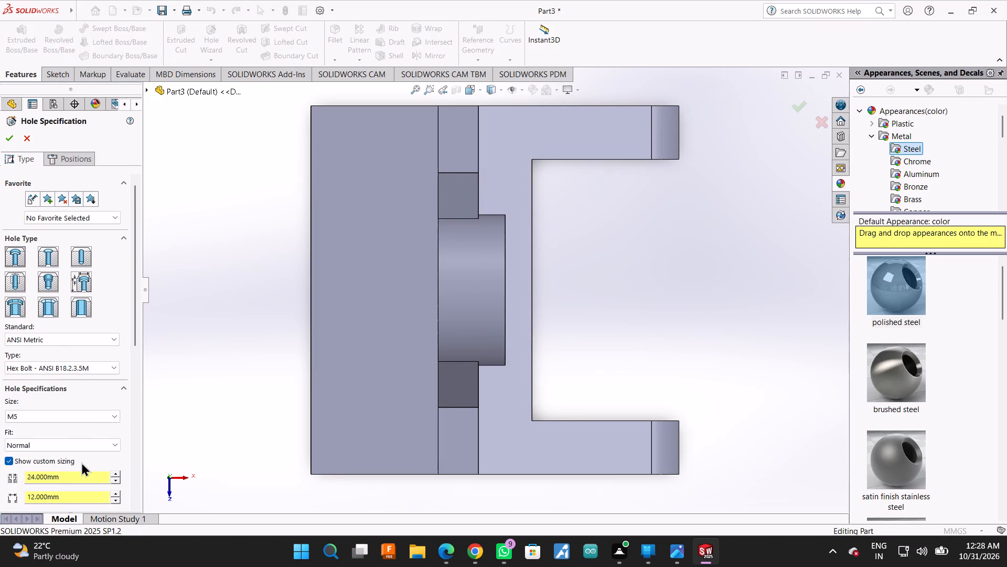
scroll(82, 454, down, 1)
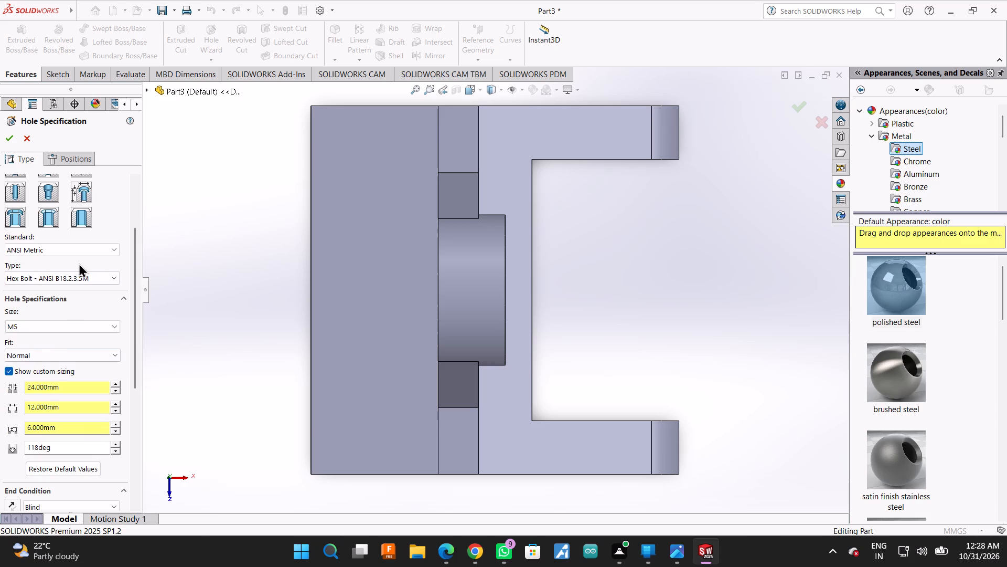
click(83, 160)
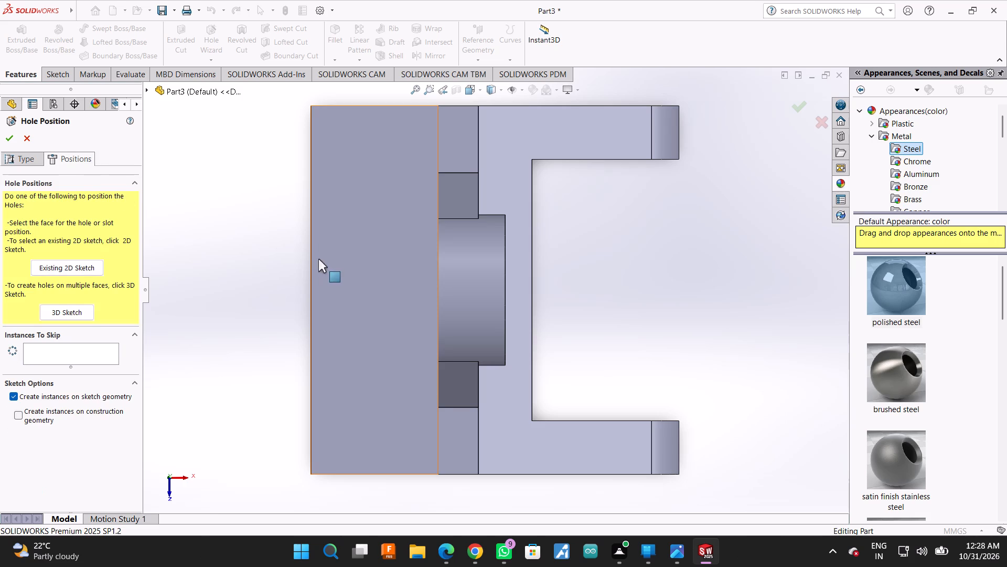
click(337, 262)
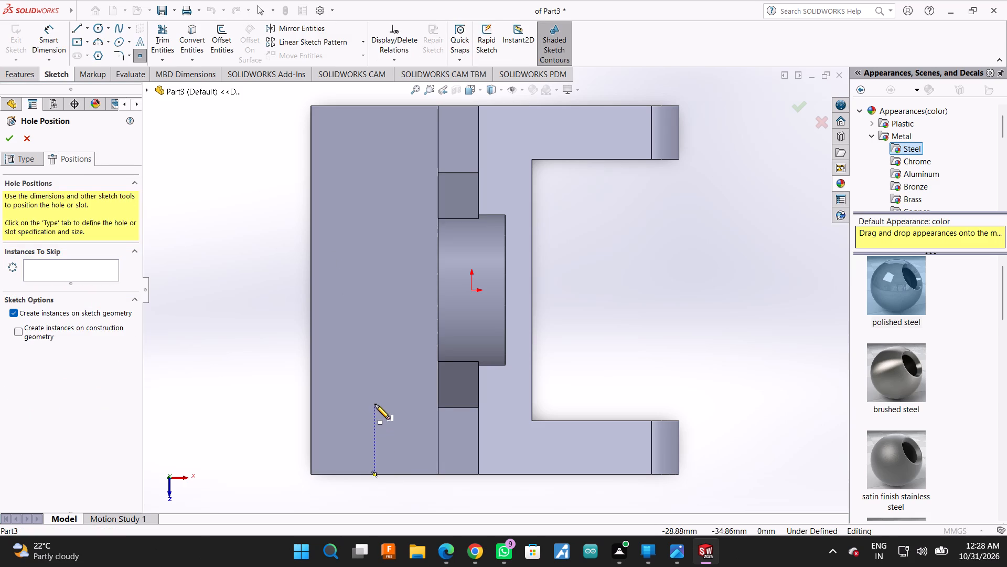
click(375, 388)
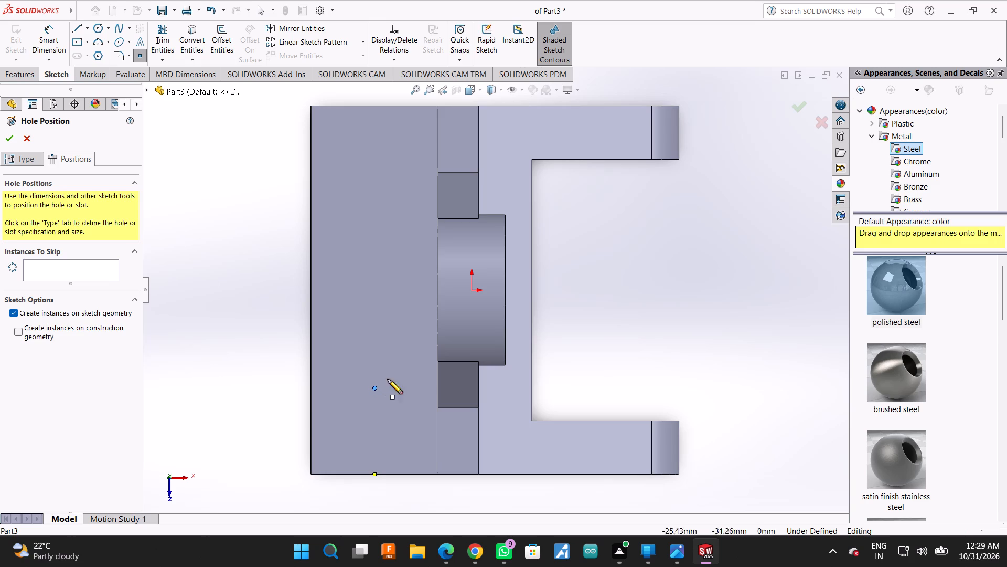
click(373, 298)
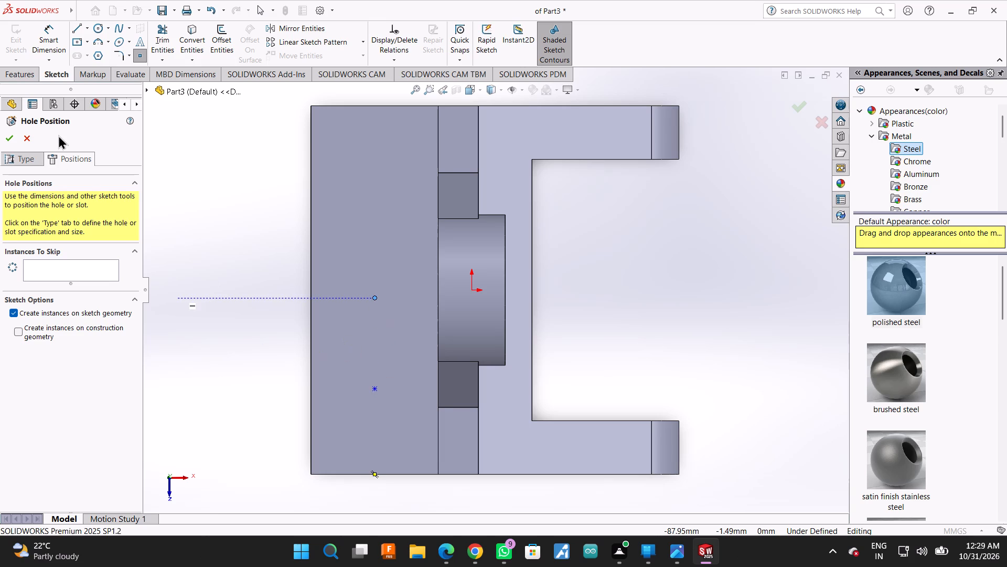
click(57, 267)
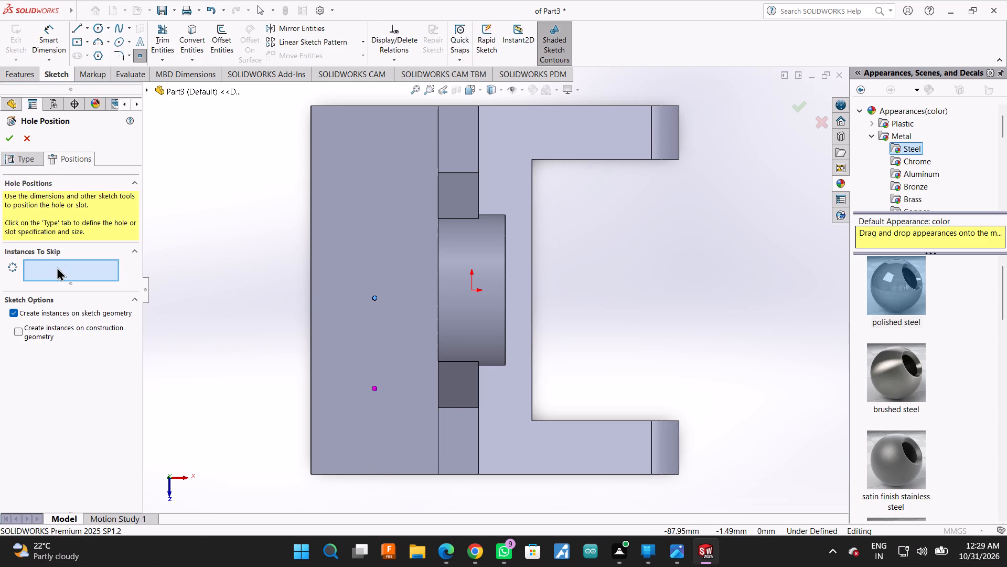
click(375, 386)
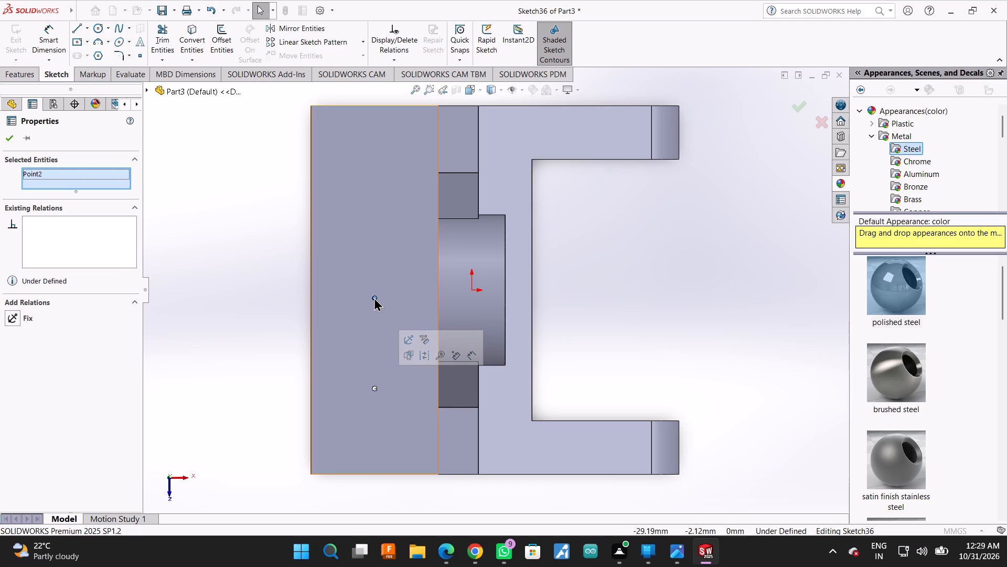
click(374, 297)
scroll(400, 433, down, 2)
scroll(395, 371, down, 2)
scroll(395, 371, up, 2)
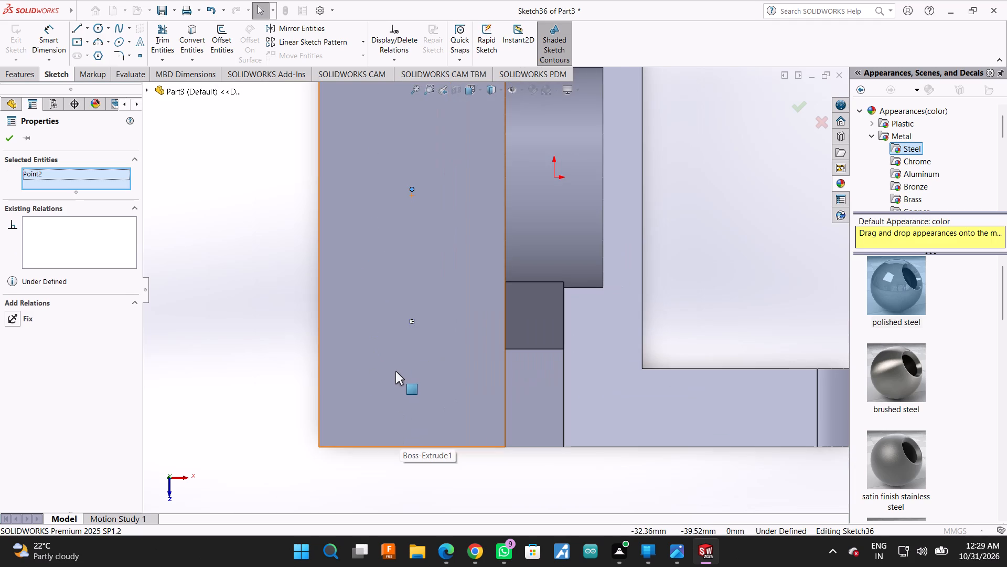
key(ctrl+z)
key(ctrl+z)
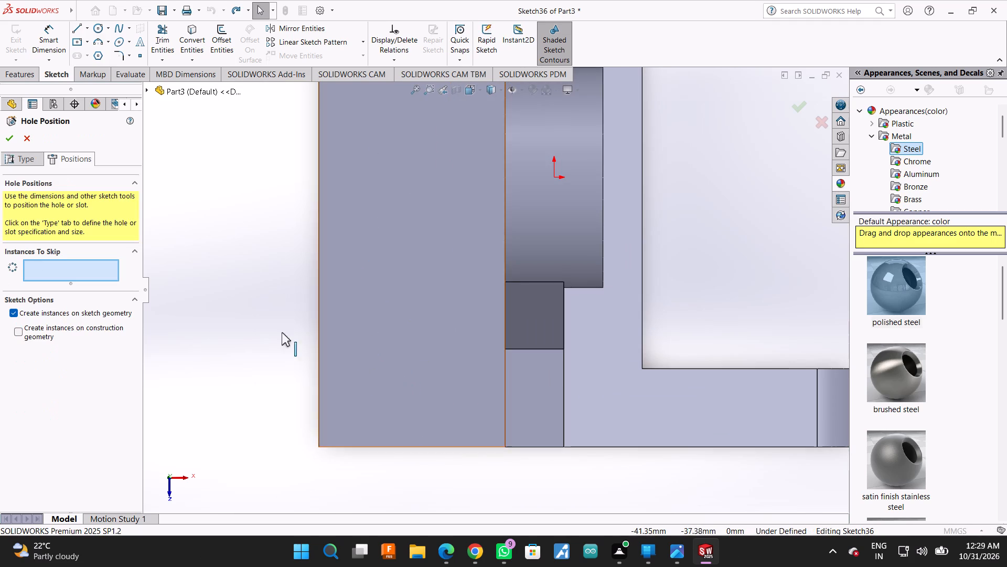
Set the custom hole sizing to a 12 mm through-hole diameter and a 24 mm counterbore diameter.
click(32, 157)
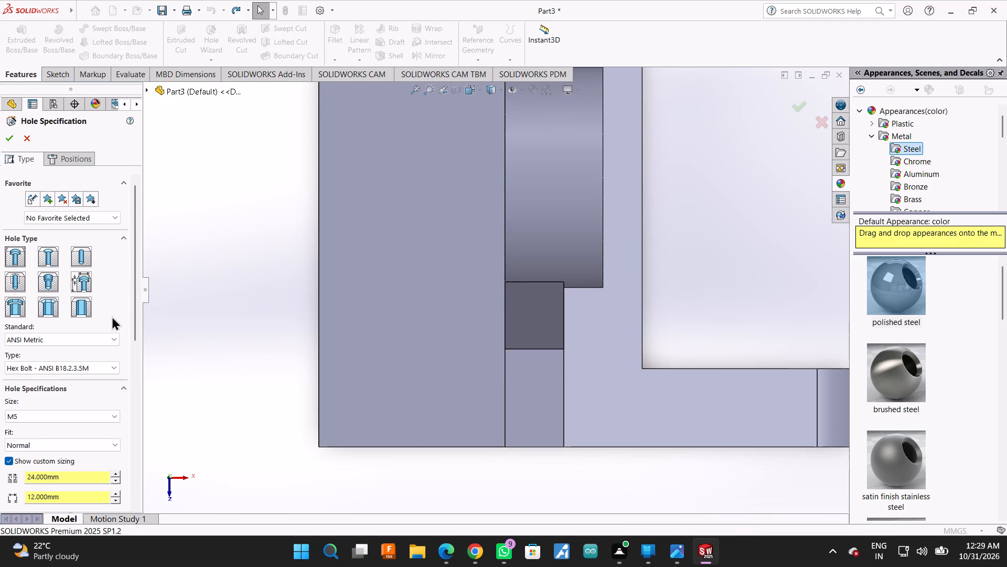
scroll(88, 469, down, 1)
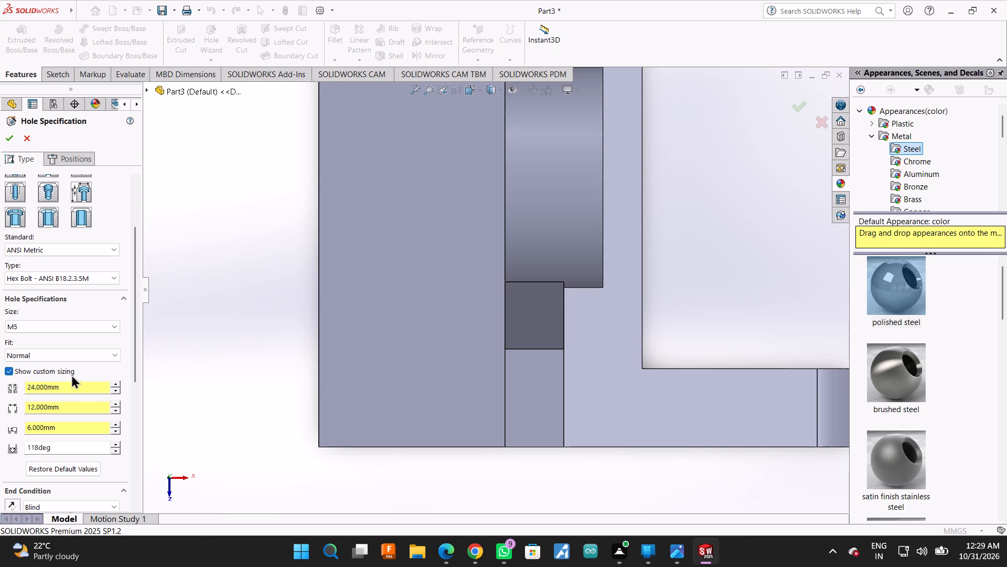
double_click(73, 384)
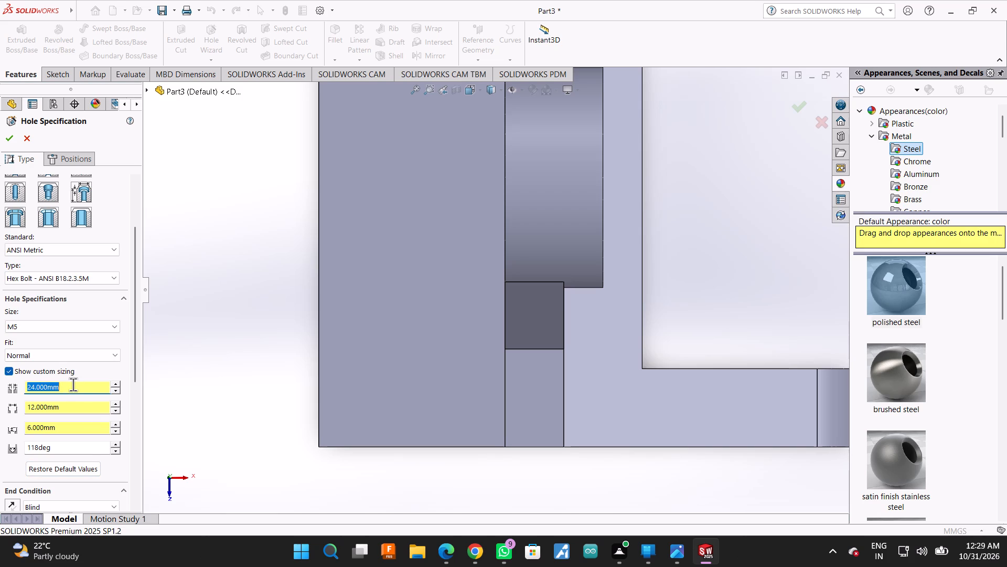
text(12)
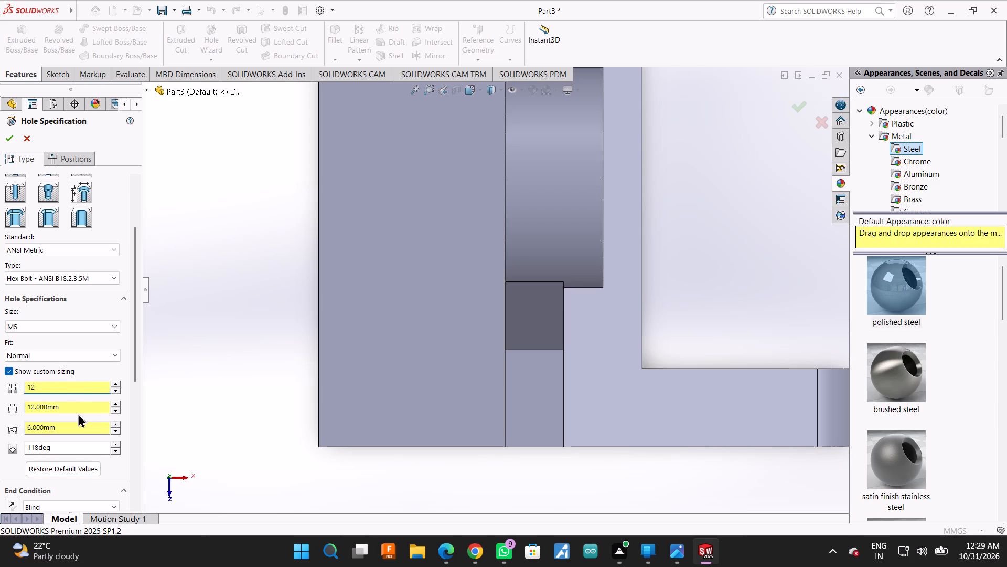
double_click(81, 407)
text(24)
Place two vertically aligned hole centres along the base face's midline, the first about 22 mm from its end edge.
scroll(294, 313, up, 2)
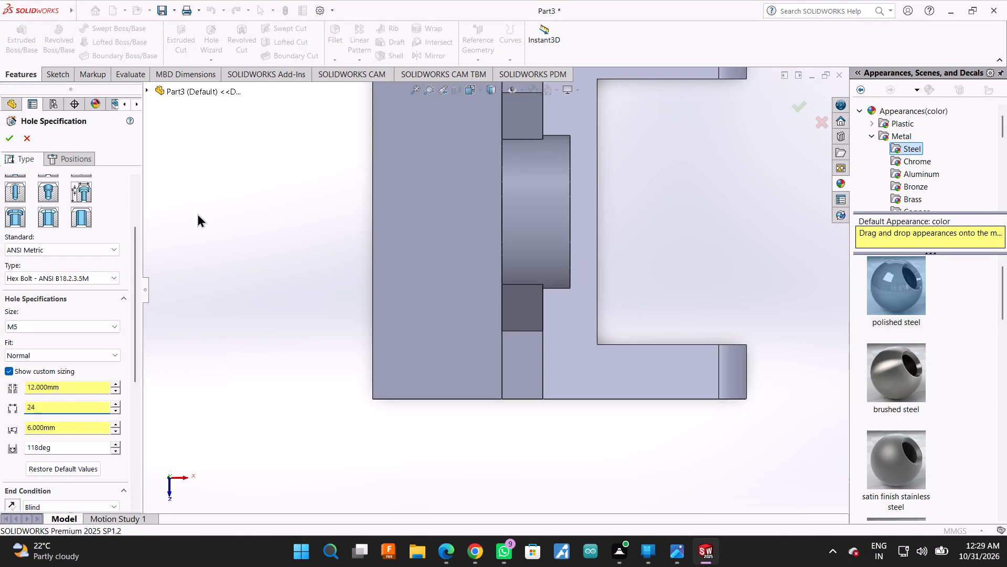
click(57, 157)
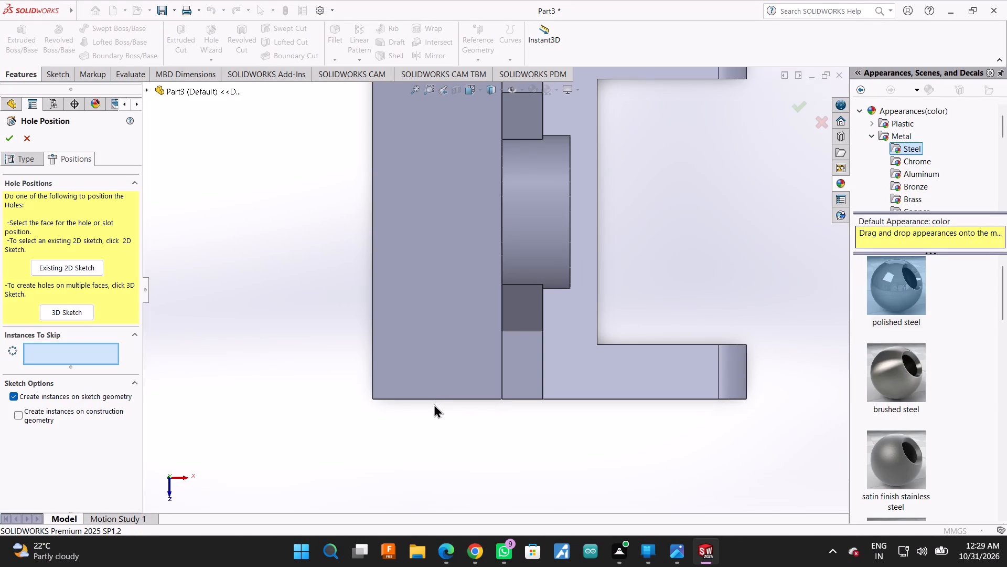
click(448, 361)
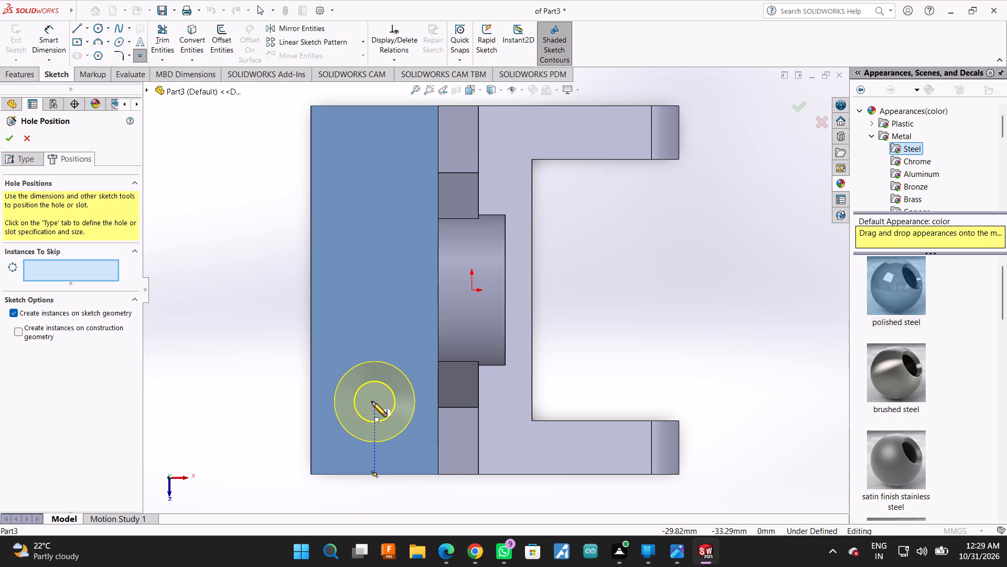
click(373, 402)
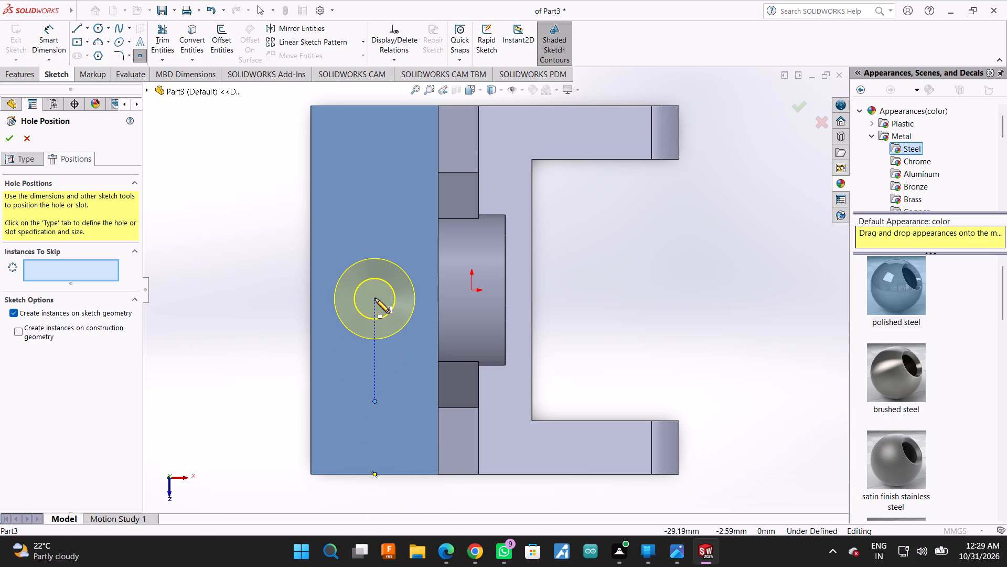
click(375, 298)
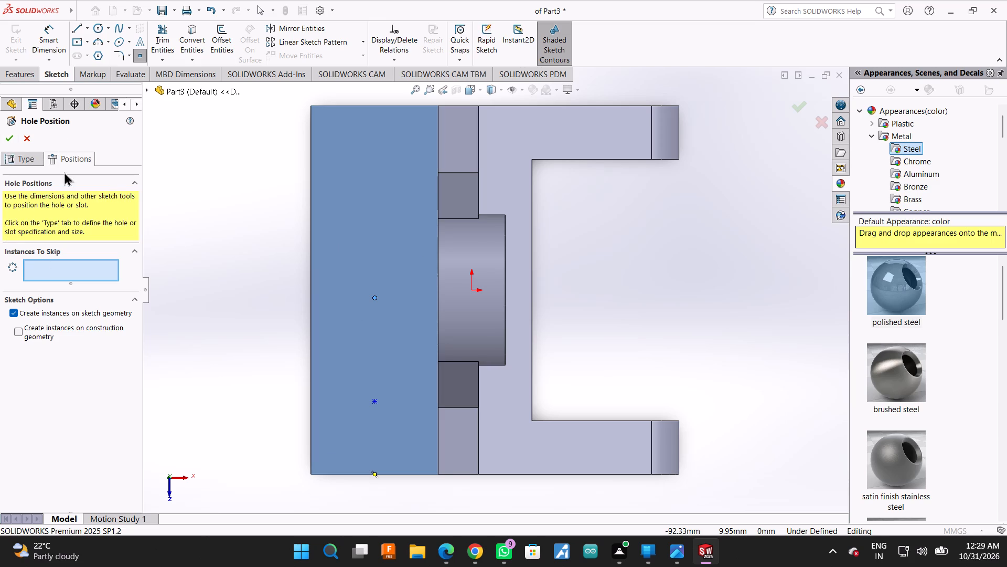
Dimension the first hole centre 20 mm from the base face's nearest end edge.
click(61, 44)
click(373, 403)
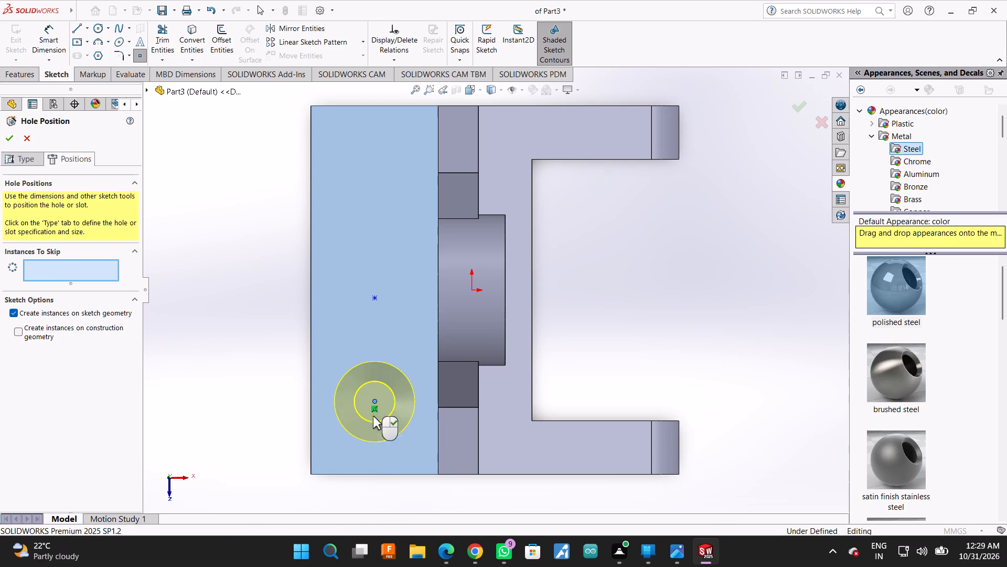
click(375, 298)
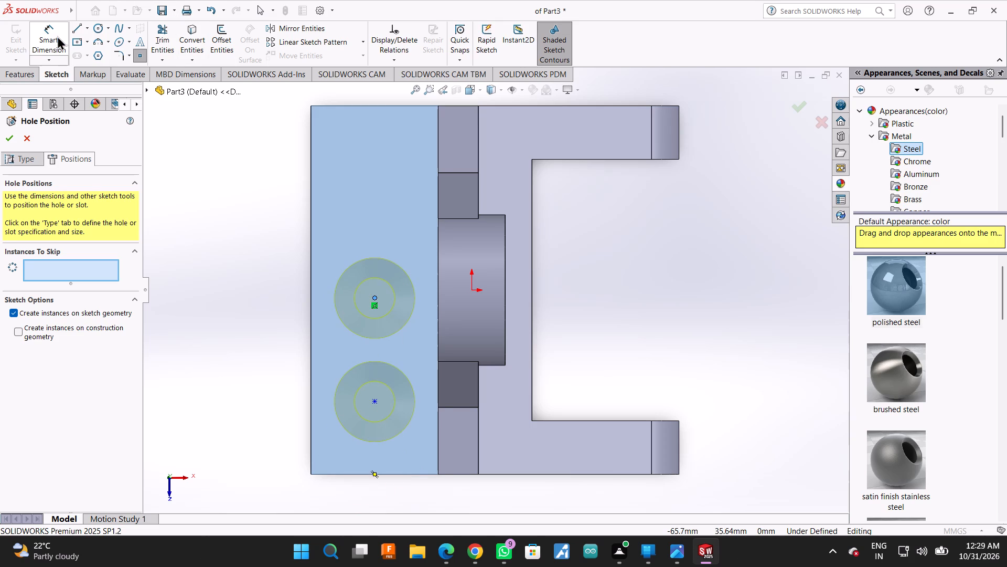
click(57, 36)
click(372, 403)
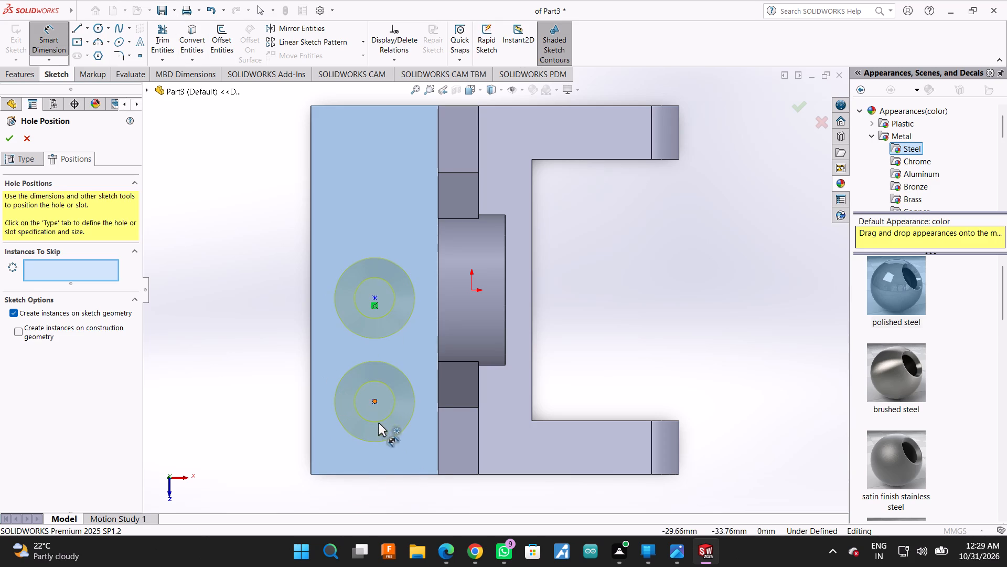
click(381, 473)
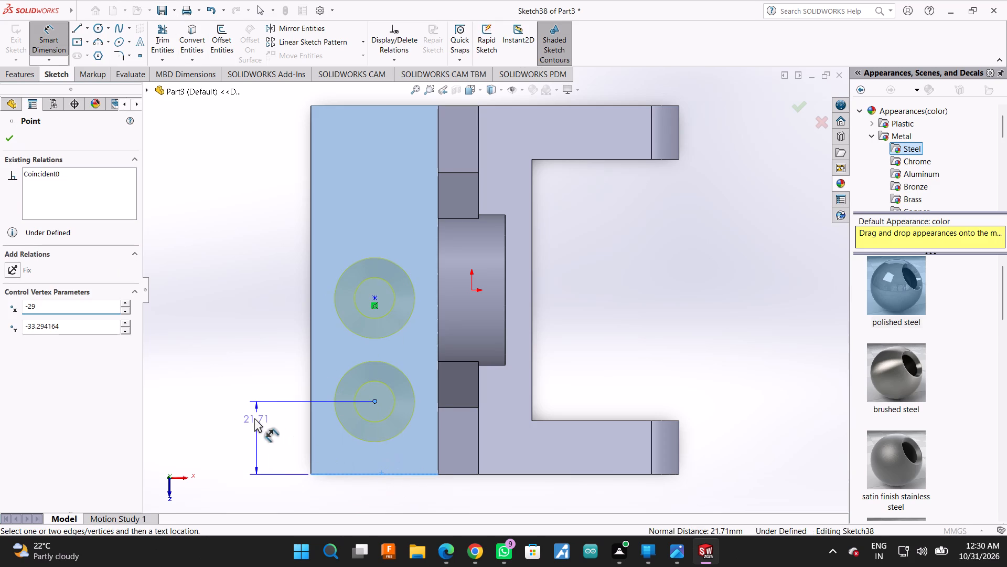
click(254, 428)
text(20)
key(Return)
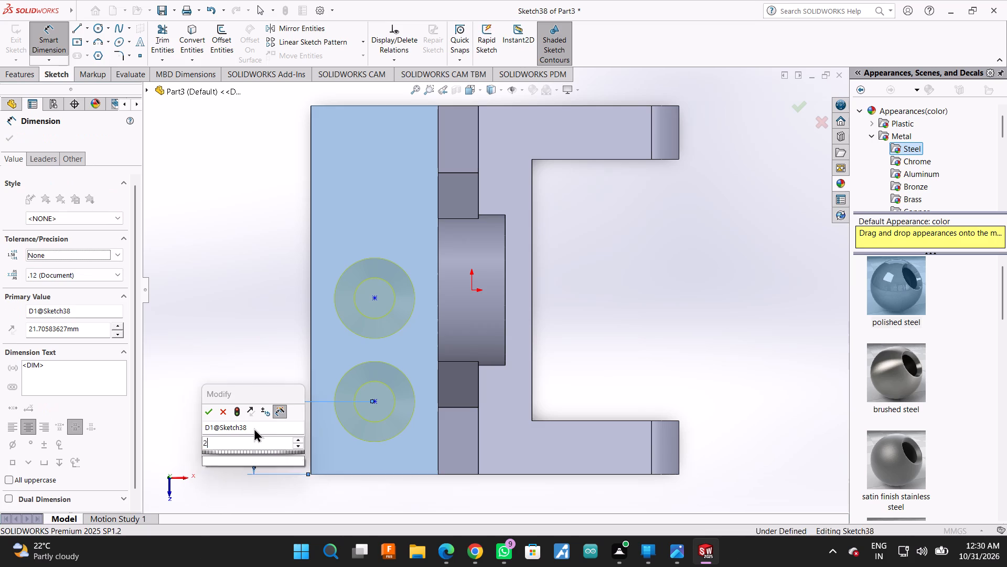
Dimension the spacing between the two hole centres as 35 mm and accept the hole positions.
click(376, 300)
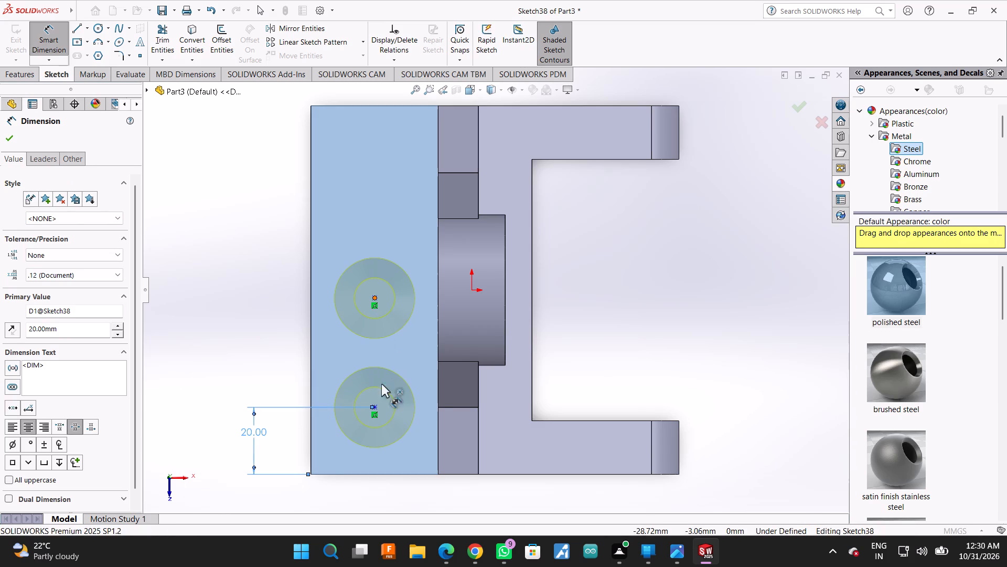
click(376, 407)
click(252, 374)
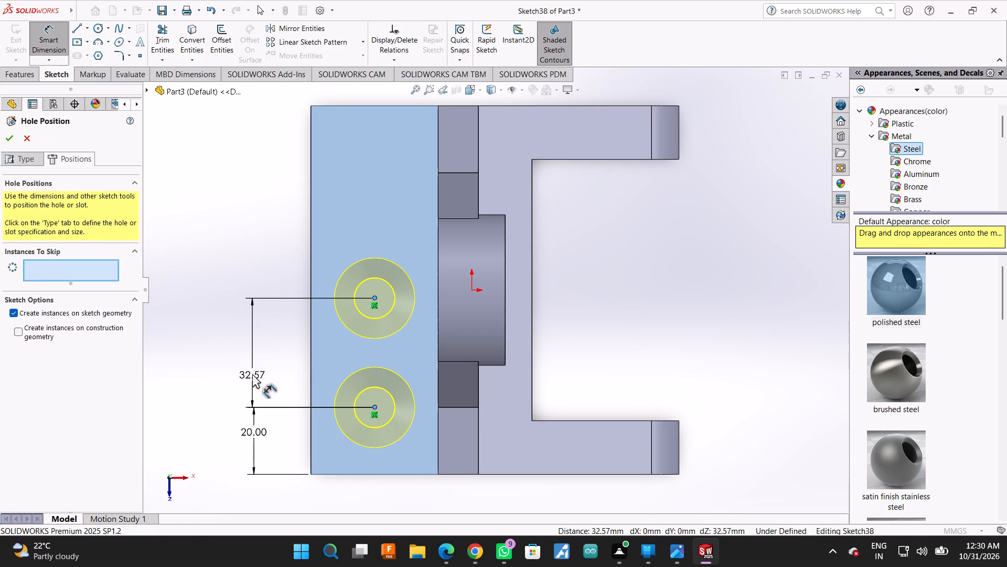
text(35)
key(Return)
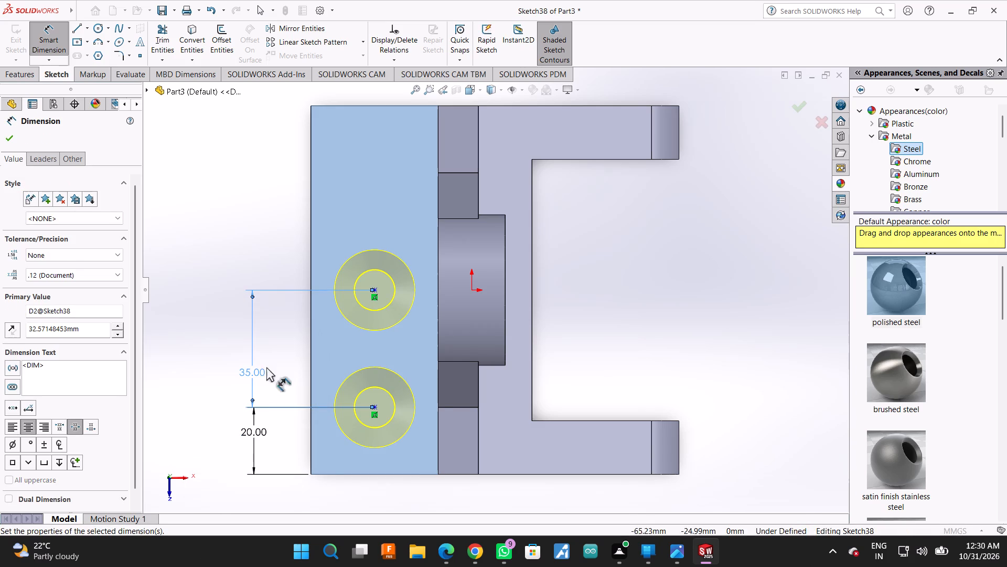
click(13, 144)
click(6, 130)
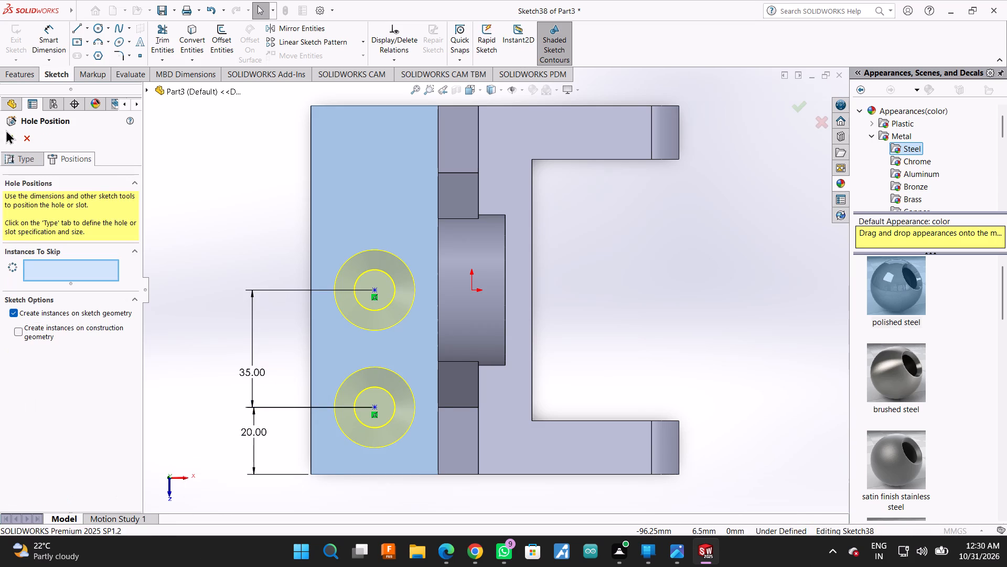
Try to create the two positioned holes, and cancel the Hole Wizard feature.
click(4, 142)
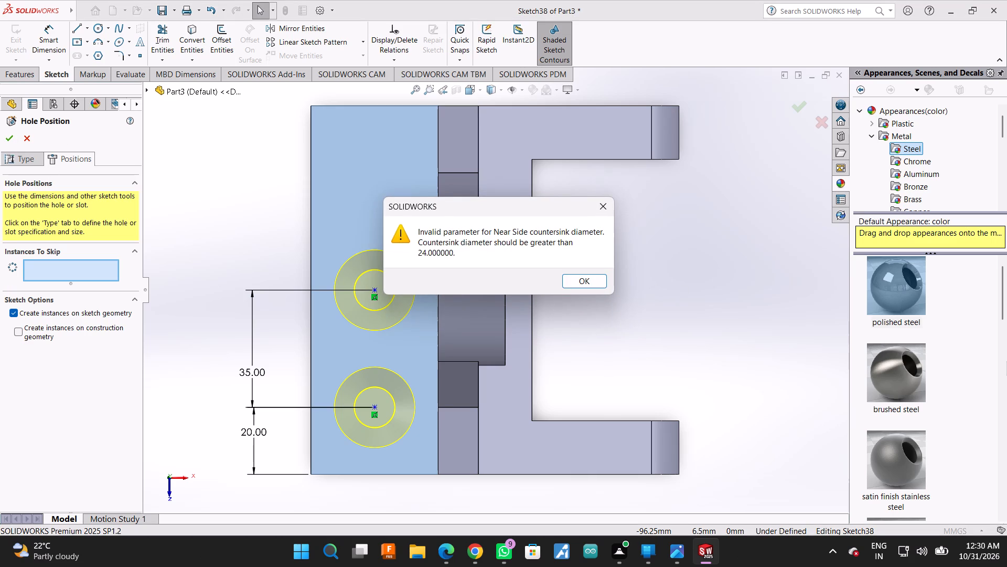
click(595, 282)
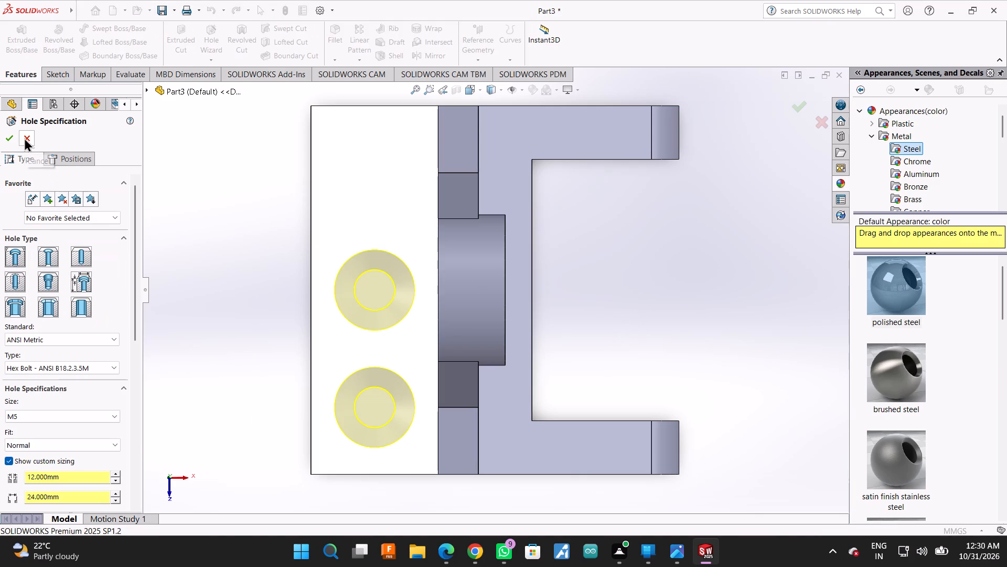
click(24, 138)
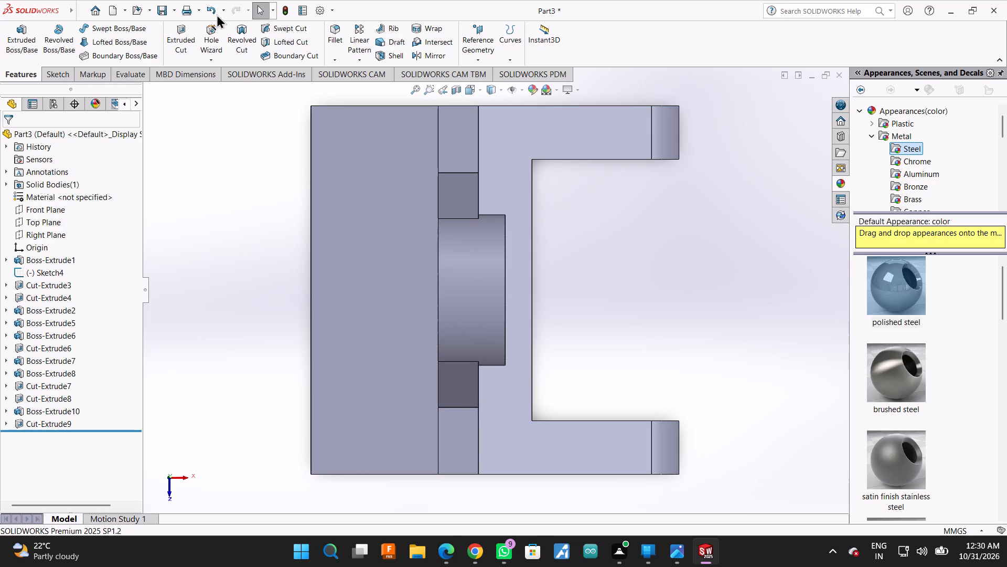
Start a new Hole Wizard feature, try the straight tap type and switch back to counterbore, keeping the custom sizing values.
click(212, 29)
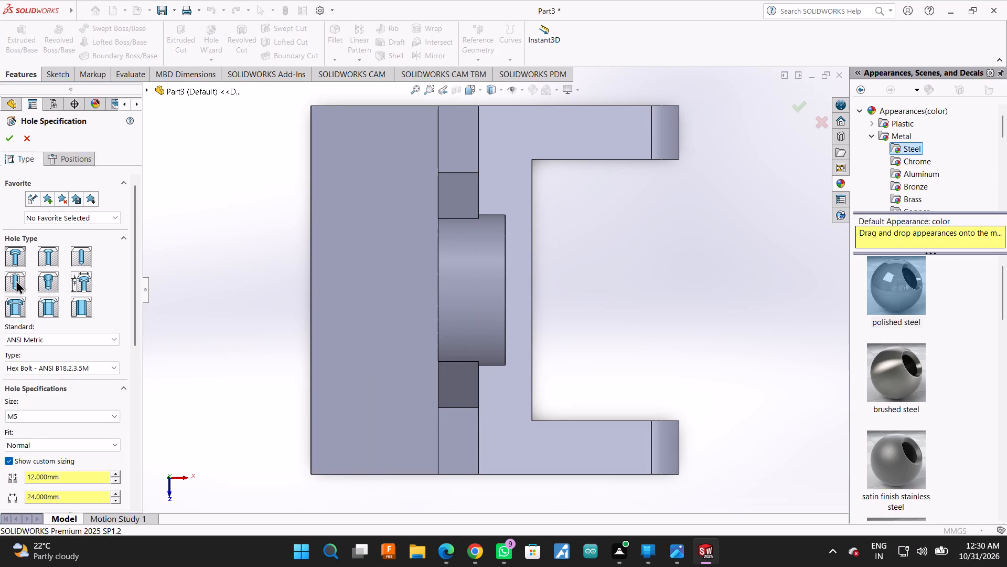
click(16, 280)
click(582, 247)
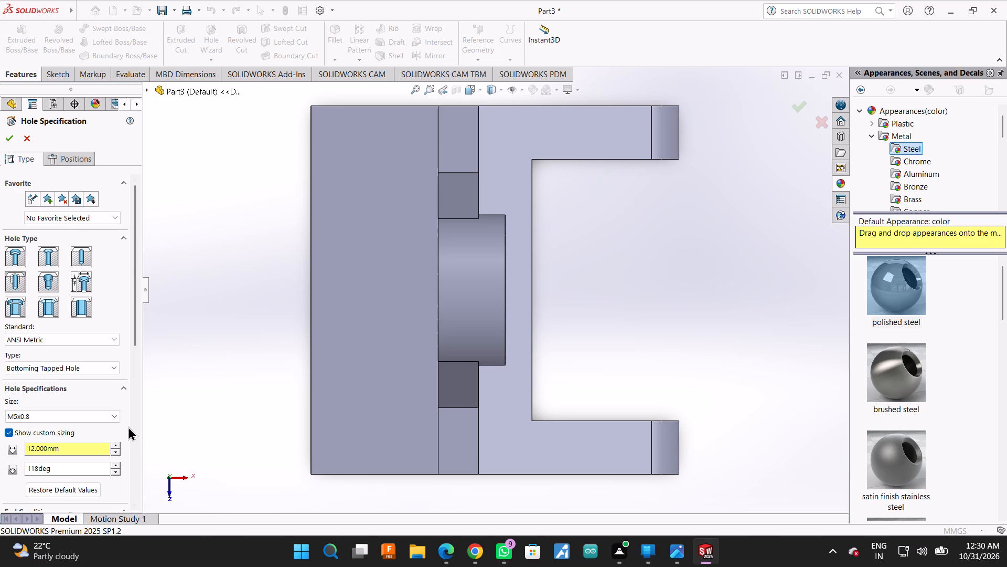
scroll(128, 426, down, 2)
scroll(106, 344, up, 2)
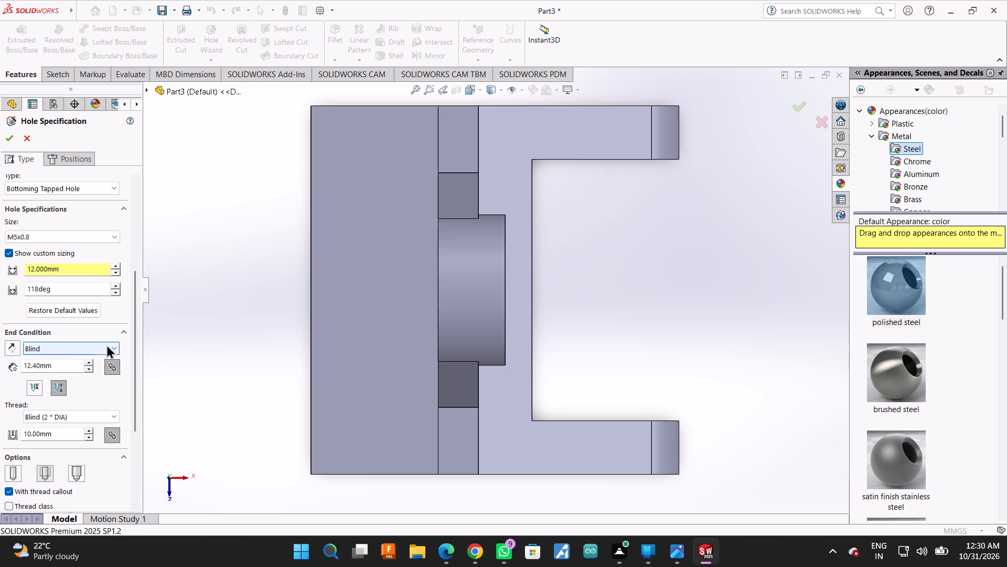
scroll(106, 344, up, 5)
scroll(141, 197, up, 5)
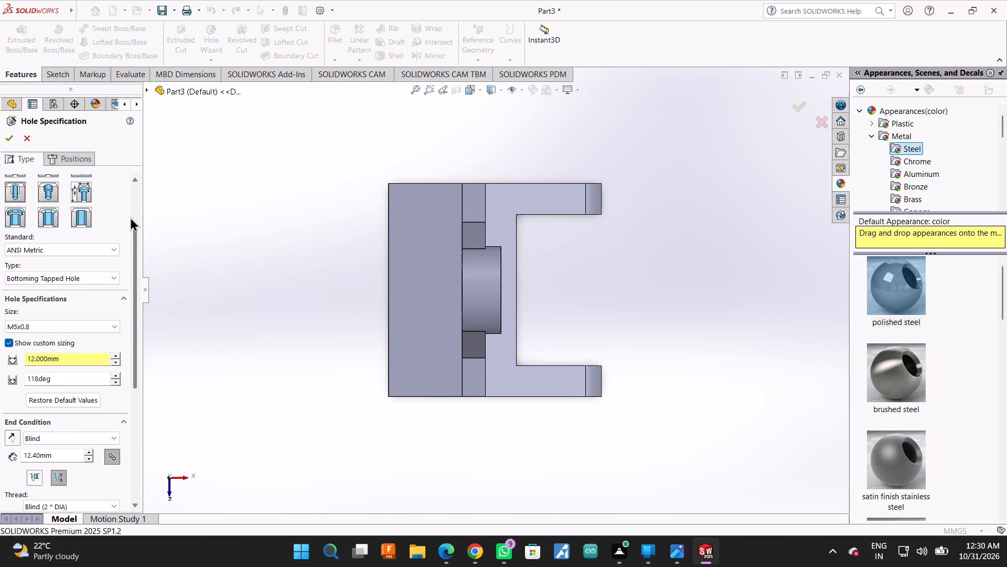
scroll(105, 217, up, 2)
click(14, 257)
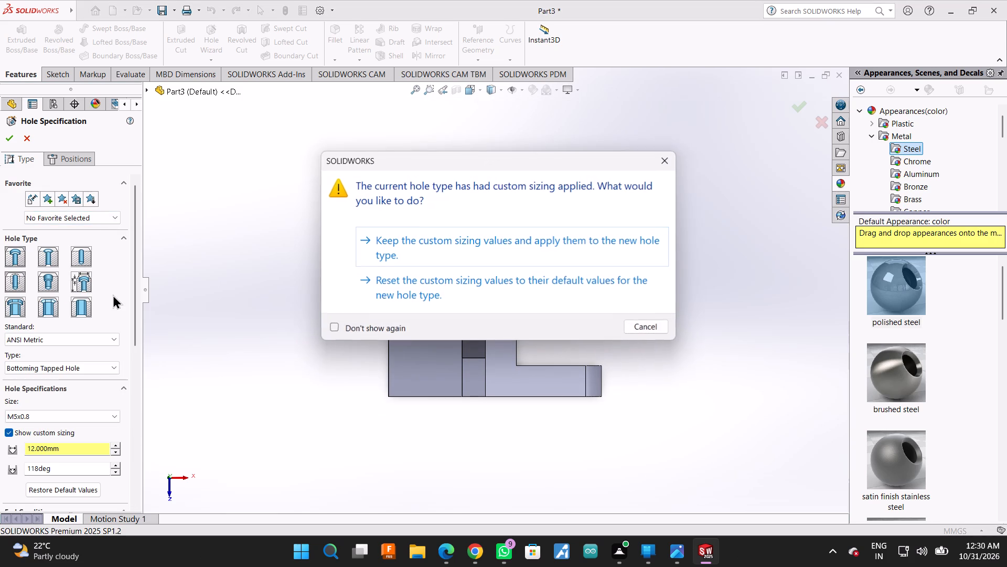
click(451, 229)
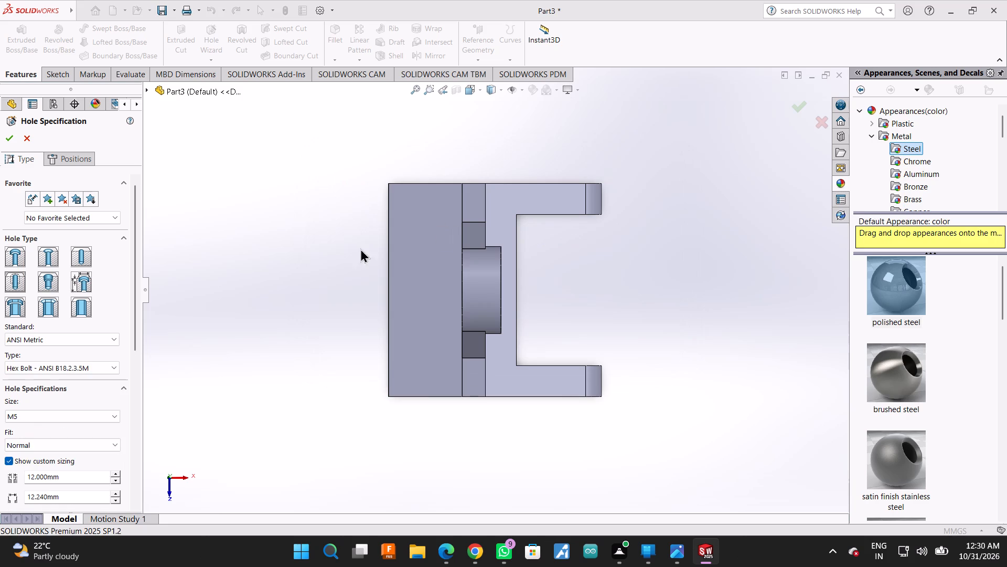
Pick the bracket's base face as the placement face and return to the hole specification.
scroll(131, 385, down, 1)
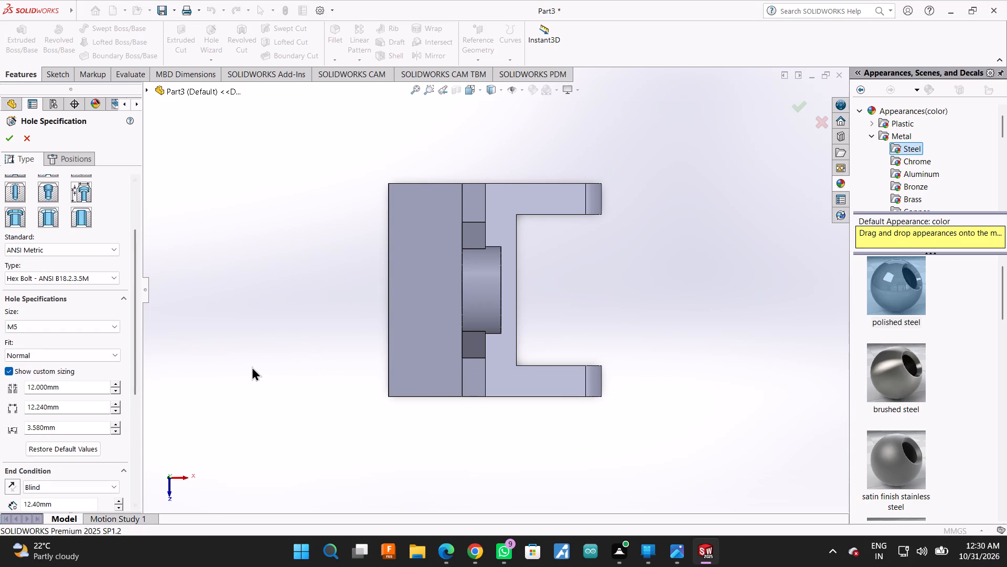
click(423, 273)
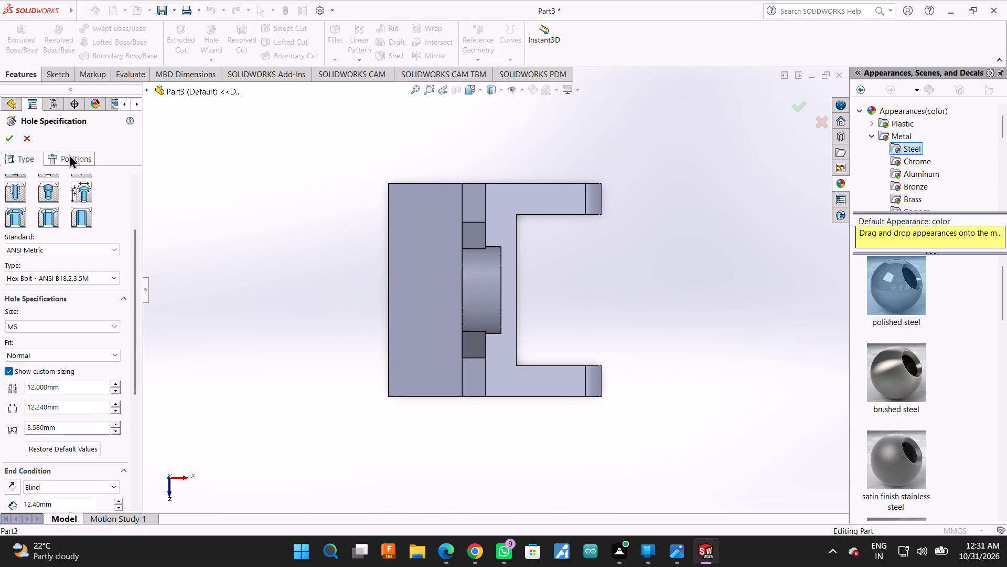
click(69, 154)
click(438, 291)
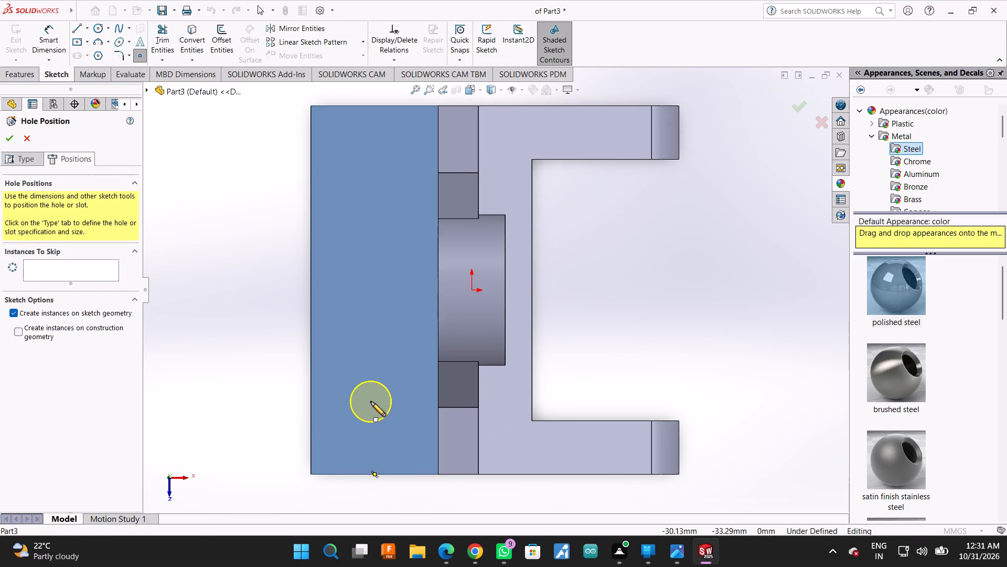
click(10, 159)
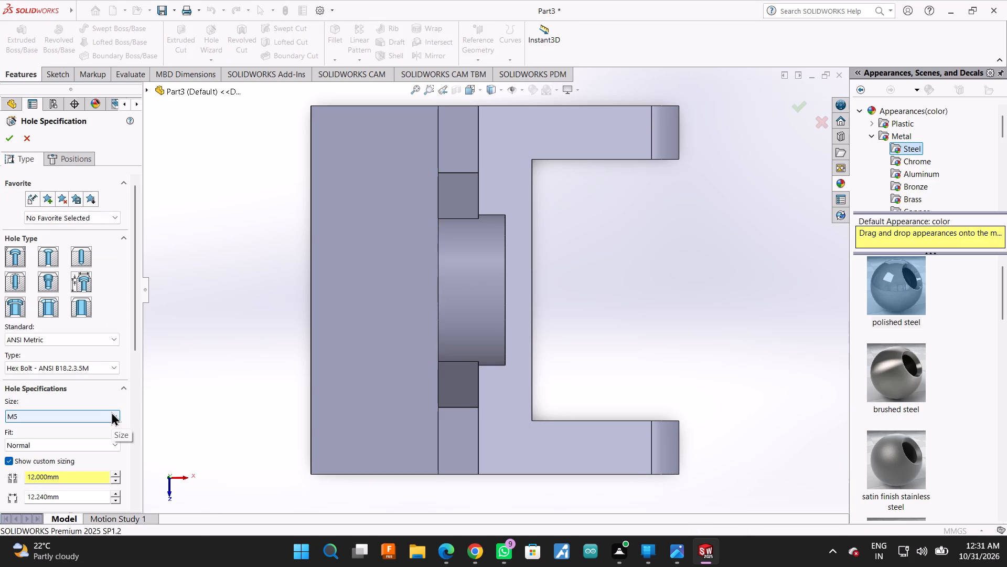
Review the counterbore's custom sizing, end condition, near side countersink and tolerance settings.
scroll(105, 424, down, 1)
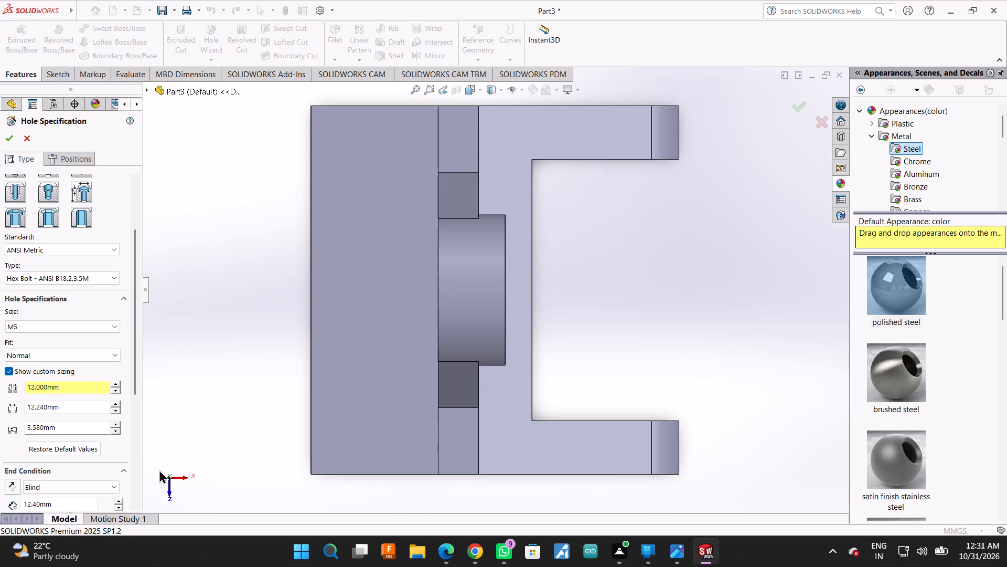
scroll(145, 468, down, 5)
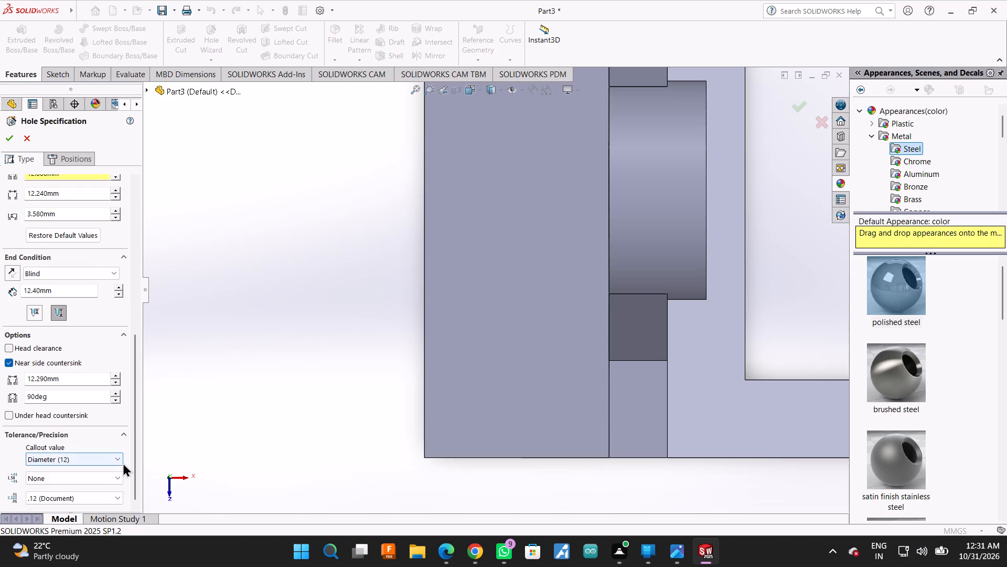
click(110, 272)
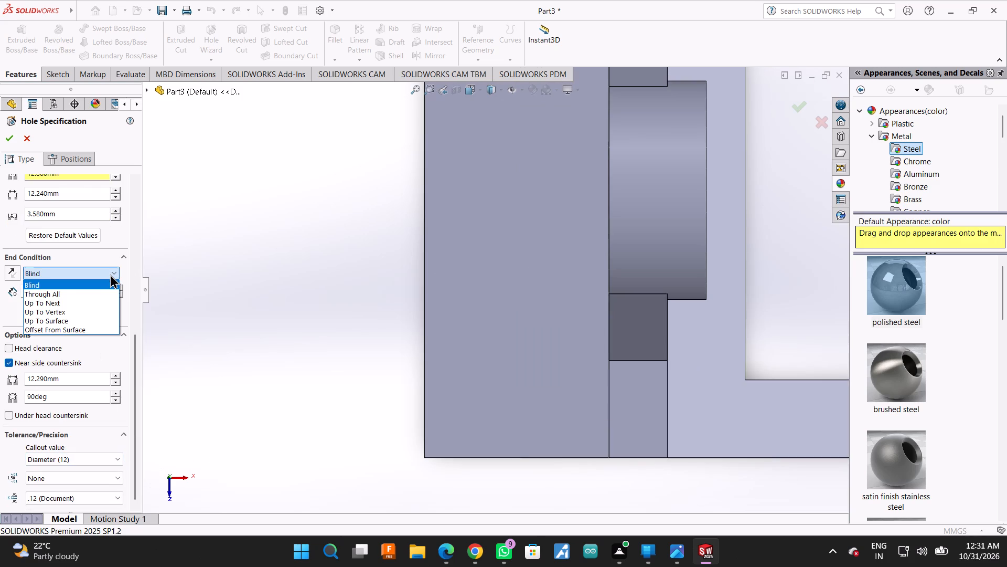
click(137, 329)
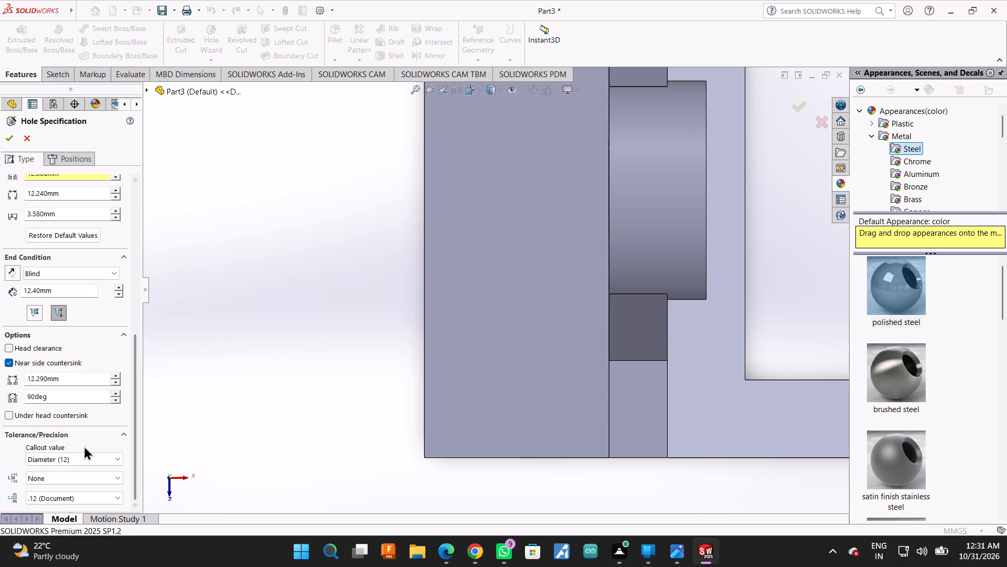
scroll(99, 437, down, 2)
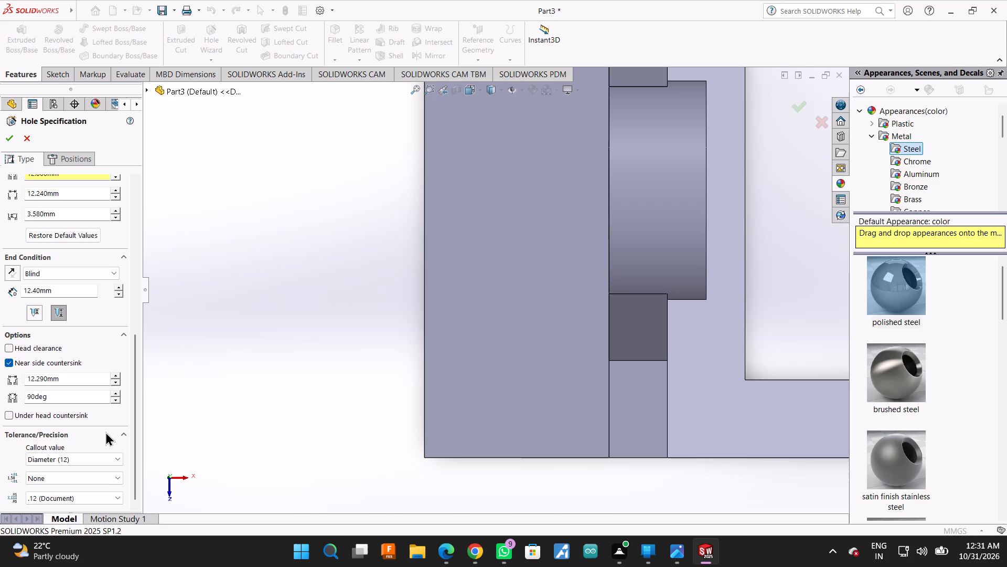
scroll(105, 432, up, 3)
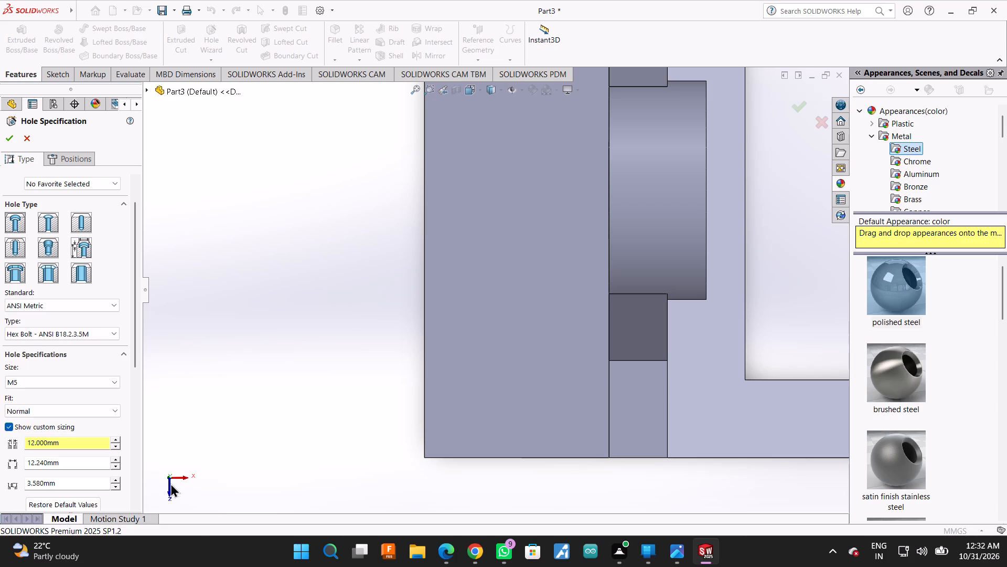
scroll(141, 457, down, 5)
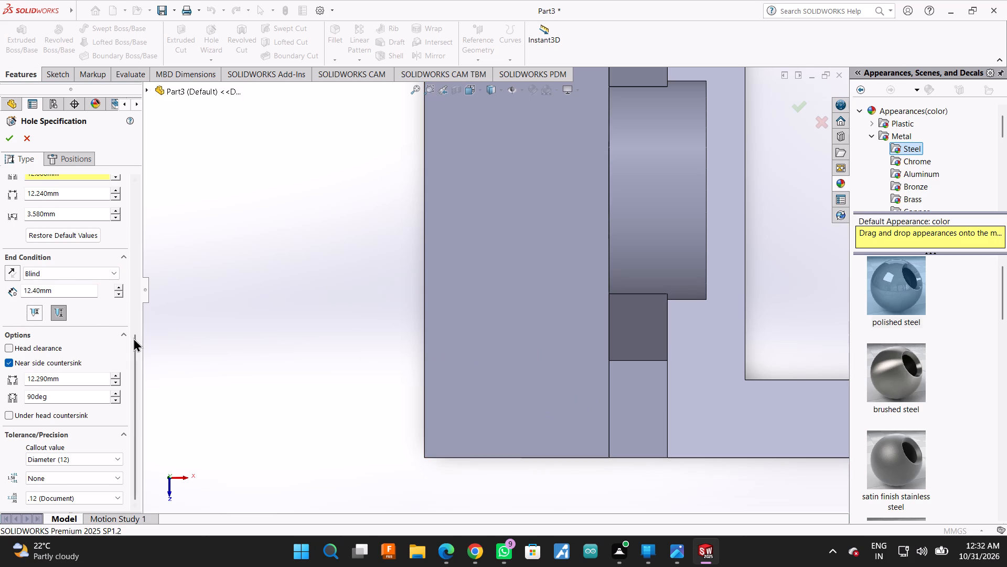
scroll(134, 339, up, 2)
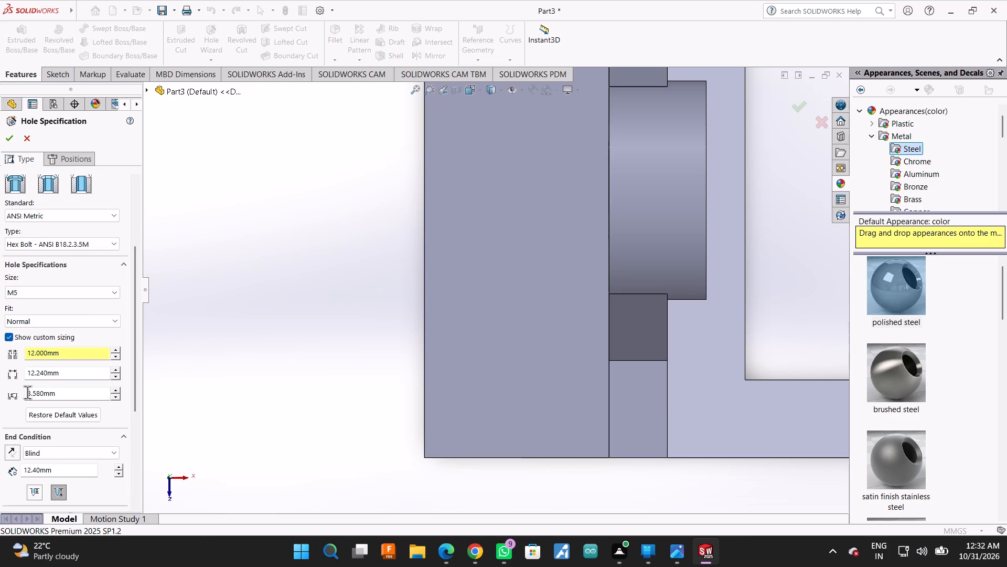
Set the custom sizing to a 24 mm through-hole diameter, 12 mm counterbore diameter and 6 mm counterbore depth.
double_click(72, 357)
text(24)
double_click(60, 376)
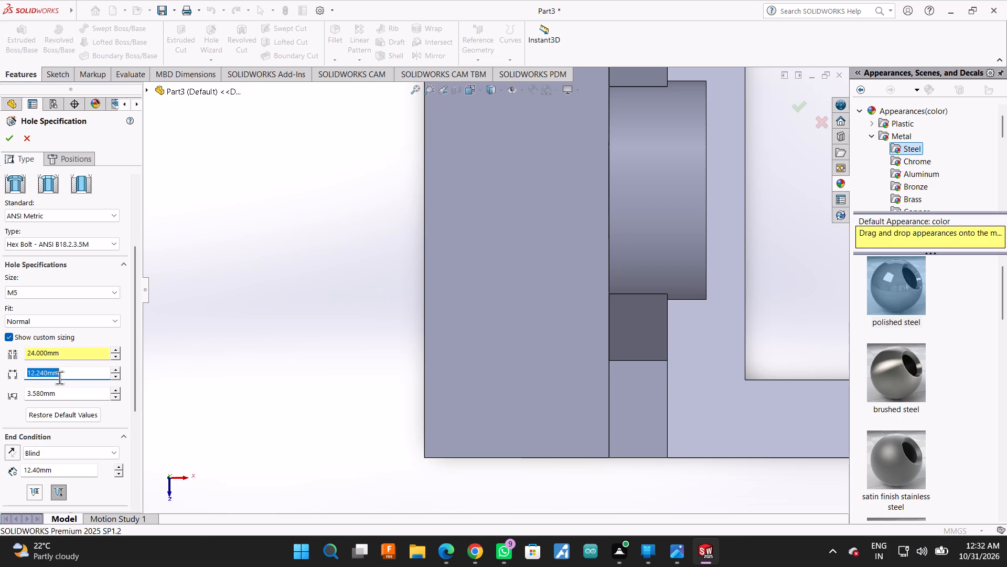
text(12)
double_click(79, 390)
key(6)
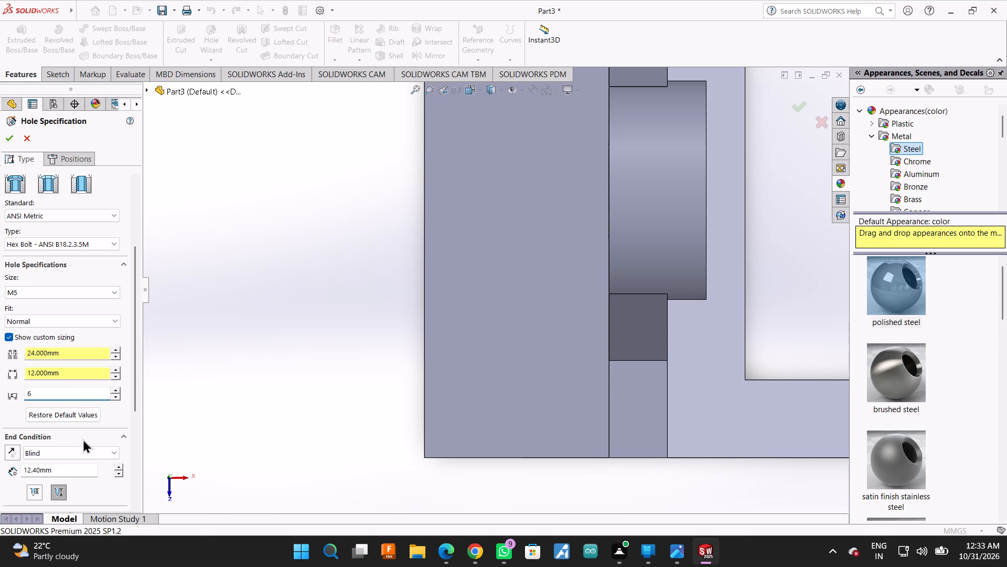
Set the hole's end condition to Through All and check the remaining hole options.
scroll(99, 435, down, 1)
click(99, 361)
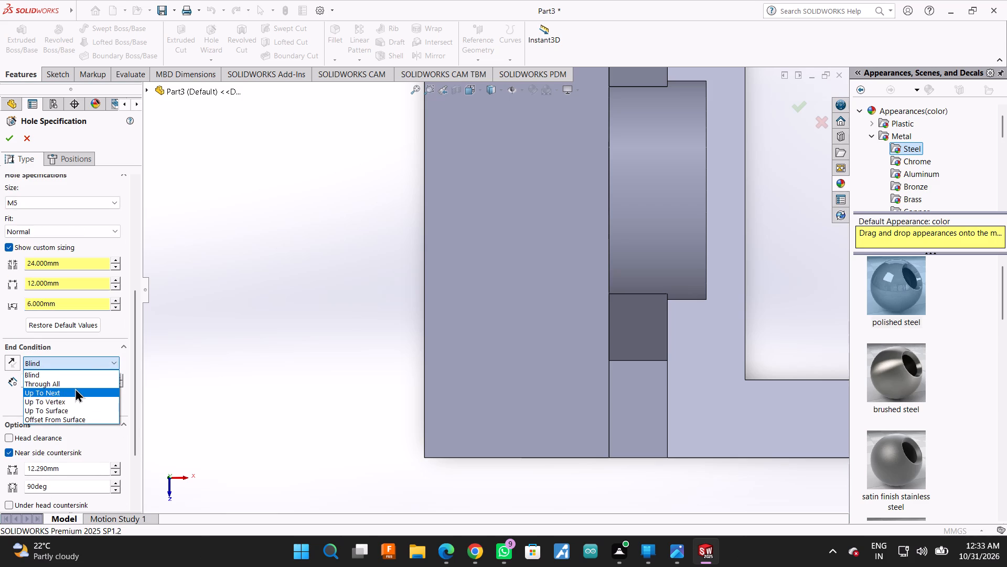
click(75, 383)
scroll(90, 396, down, 1)
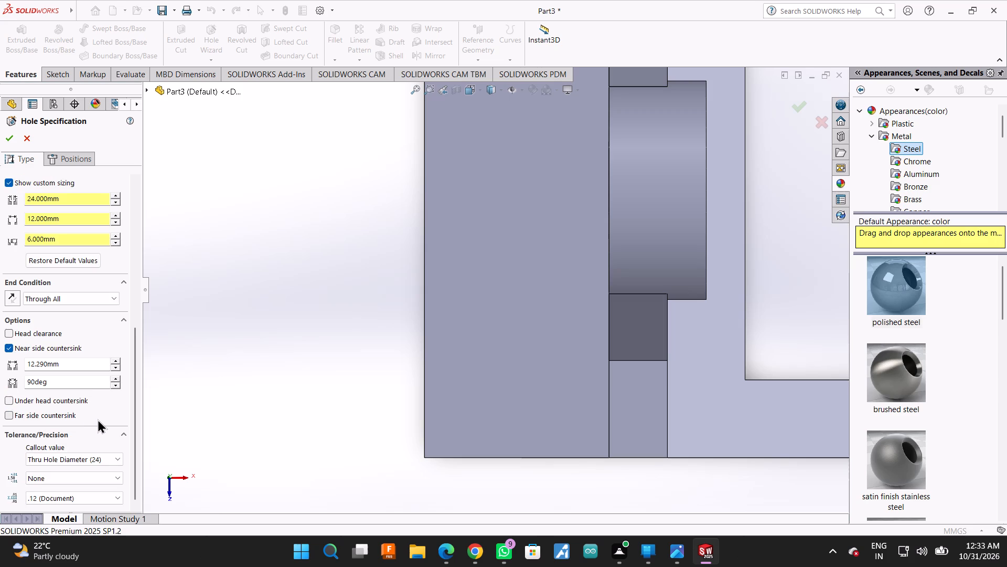
scroll(120, 414, down, 3)
Place two vertically aligned hole centres along the base face's midline, the first about 25 mm from its end edge.
click(77, 159)
click(513, 292)
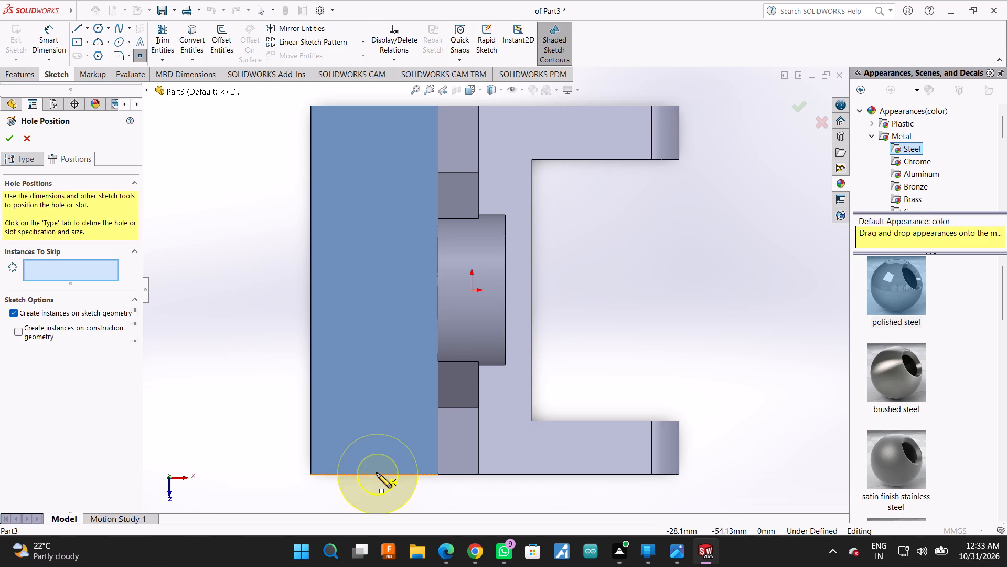
click(372, 390)
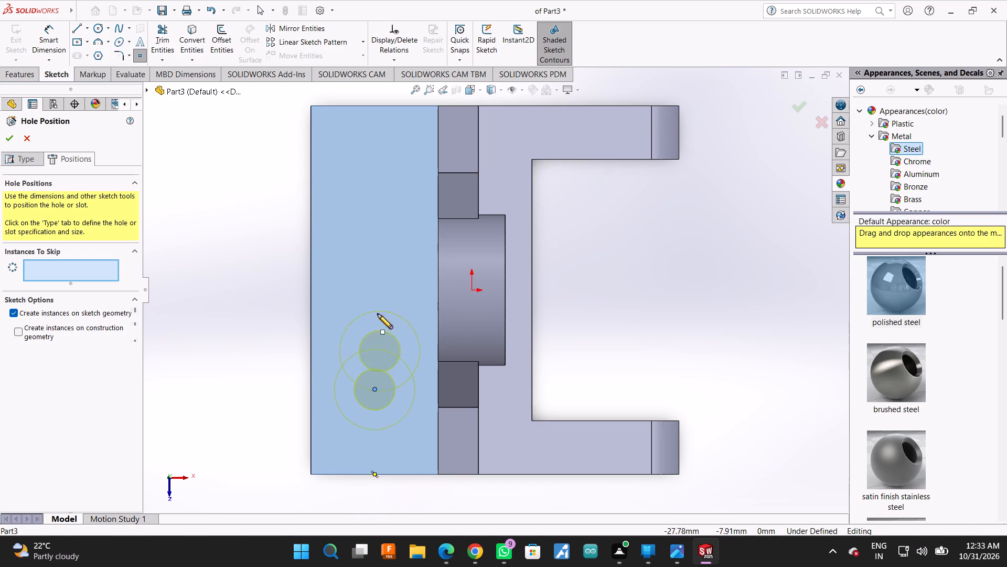
click(372, 274)
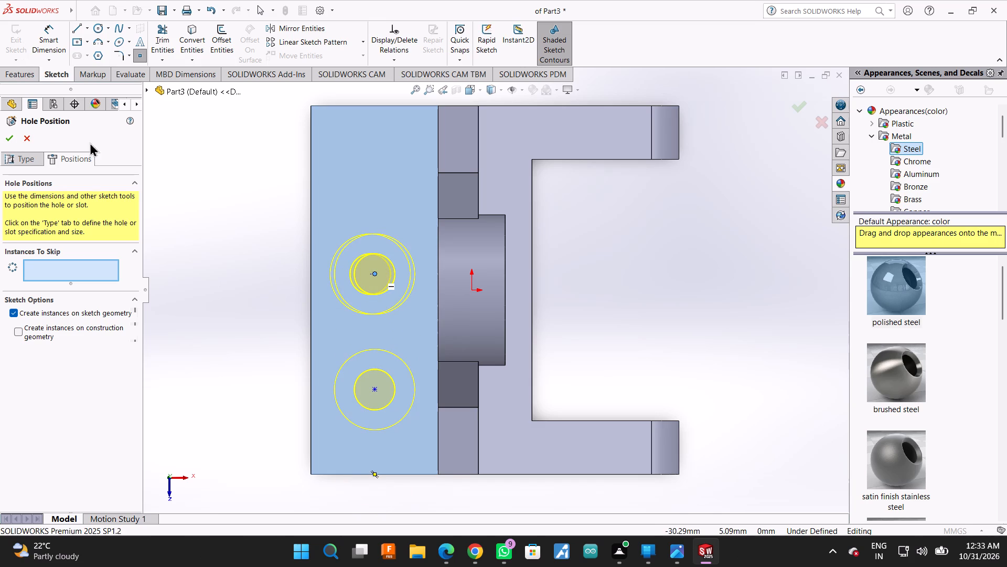
Dimension the hole centre nearest the base face's end edge at 20 mm from that edge.
click(51, 41)
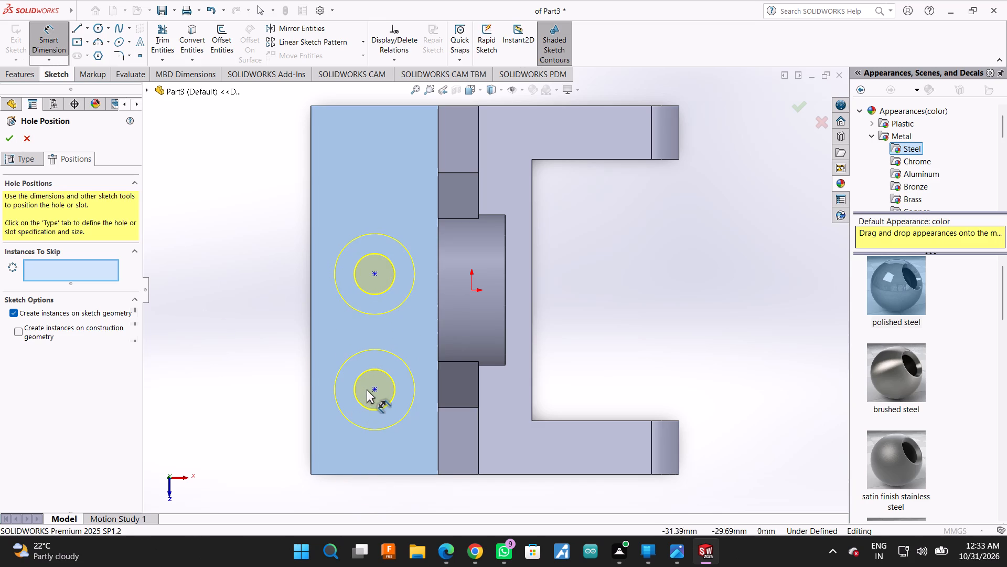
click(374, 390)
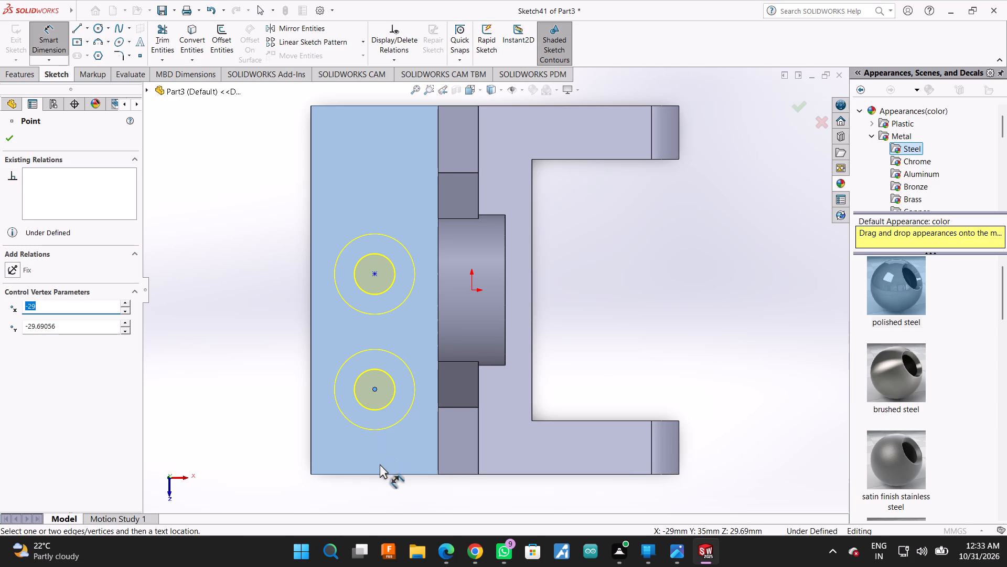
click(379, 473)
click(276, 419)
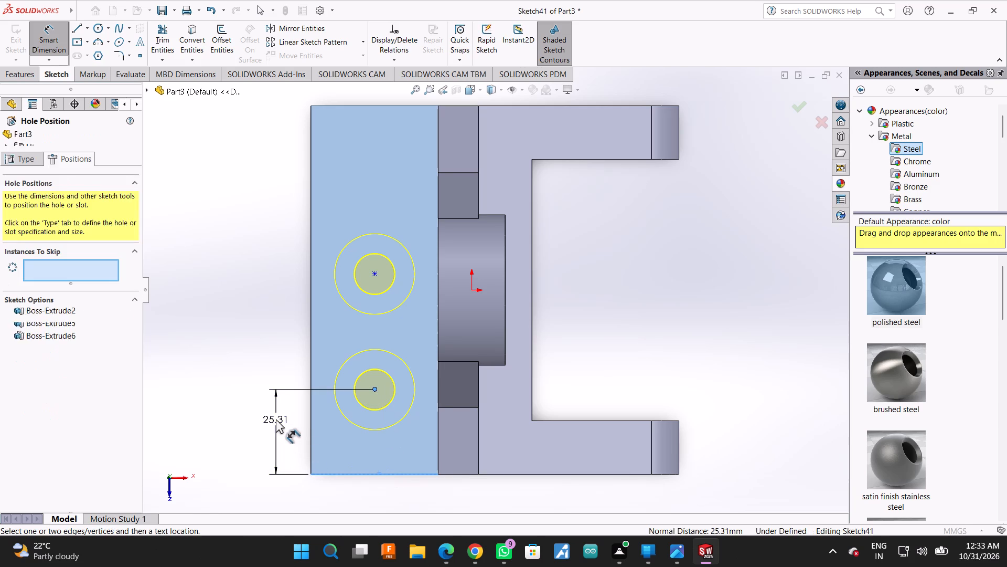
text(20)
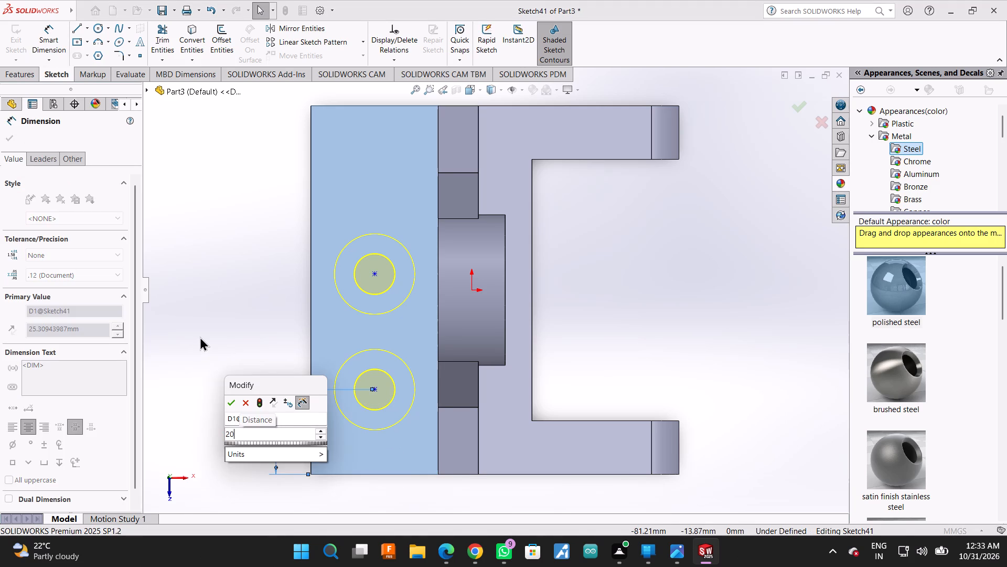
key(Return)
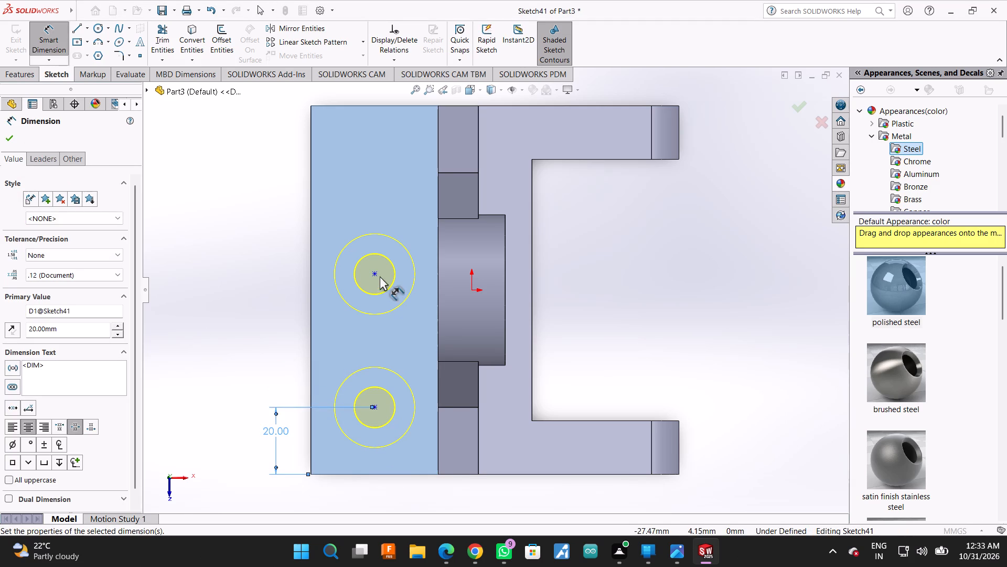
Dimension the spacing between the two hole centres at 35 mm and complete the counterbored hole feature.
click(373, 273)
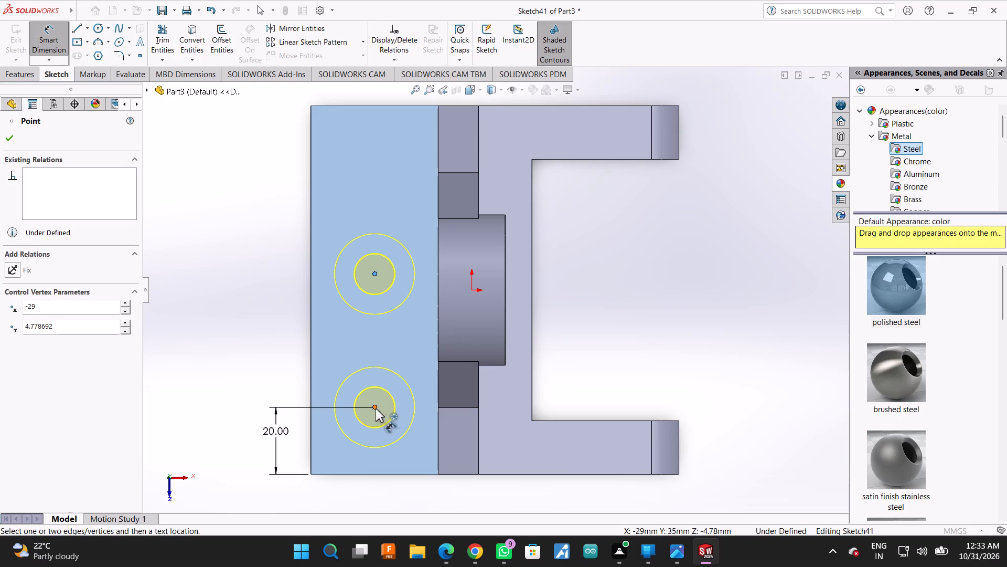
click(375, 409)
double_click(282, 358)
text(35)
key(Return)
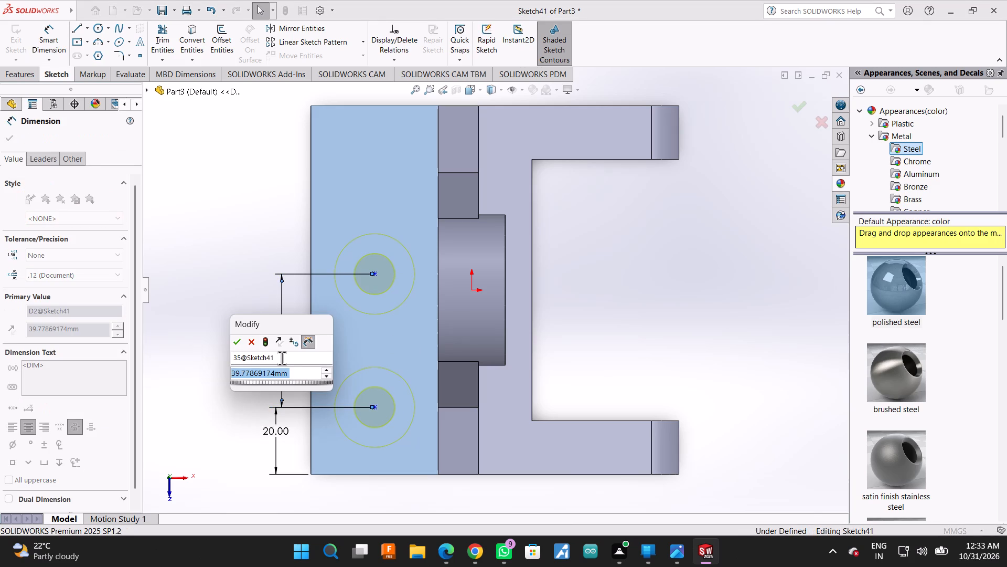
text(35)
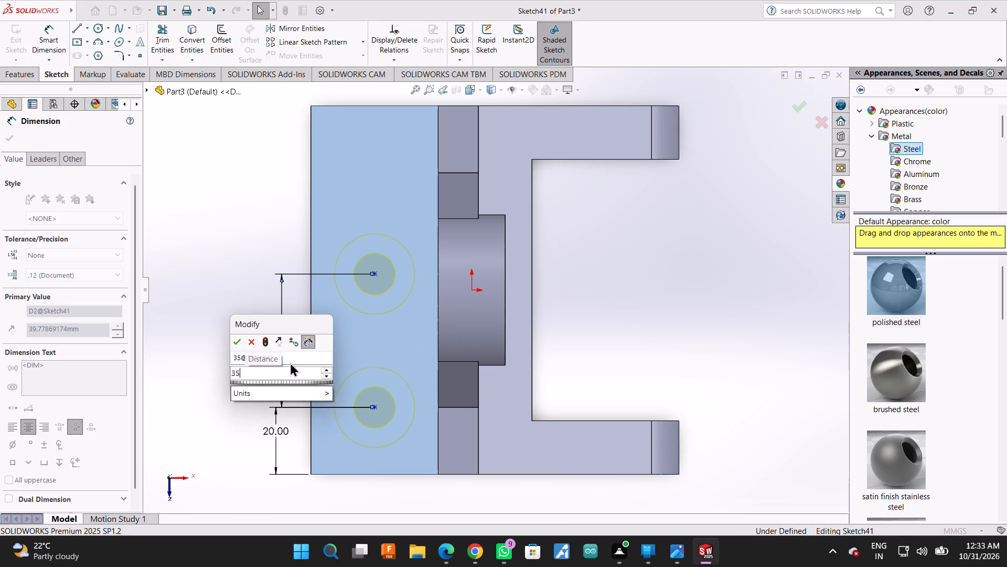
key(Return)
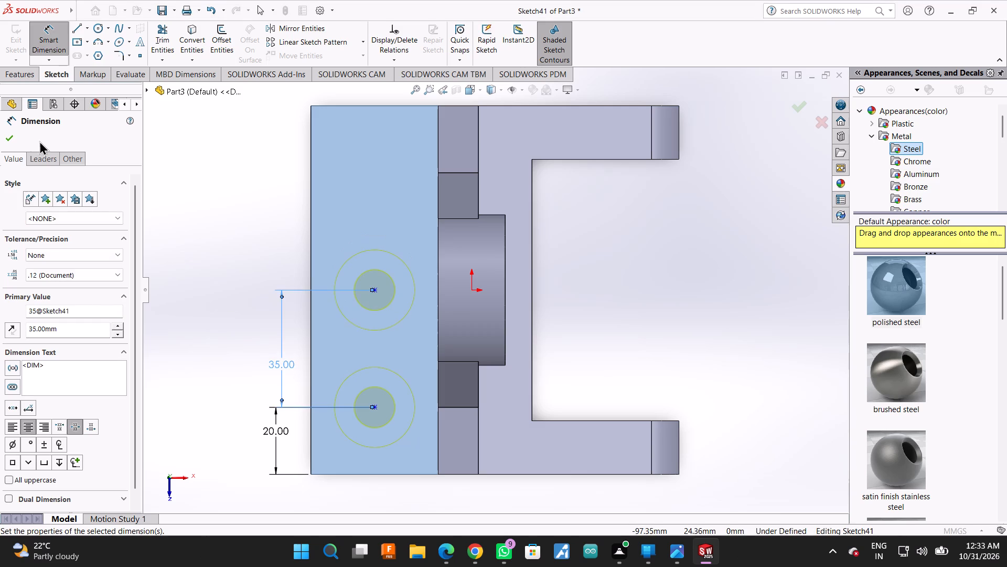
click(12, 141)
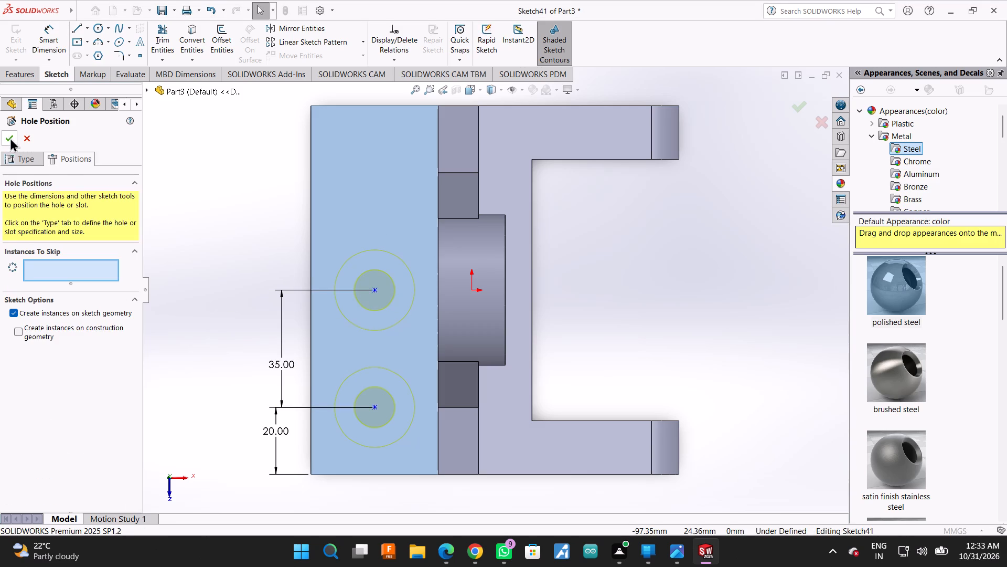
click(10, 138)
Examine the two counterbored holes from above and beneath the bracket, ending in the isometric view.
scroll(447, 275, up, 1)
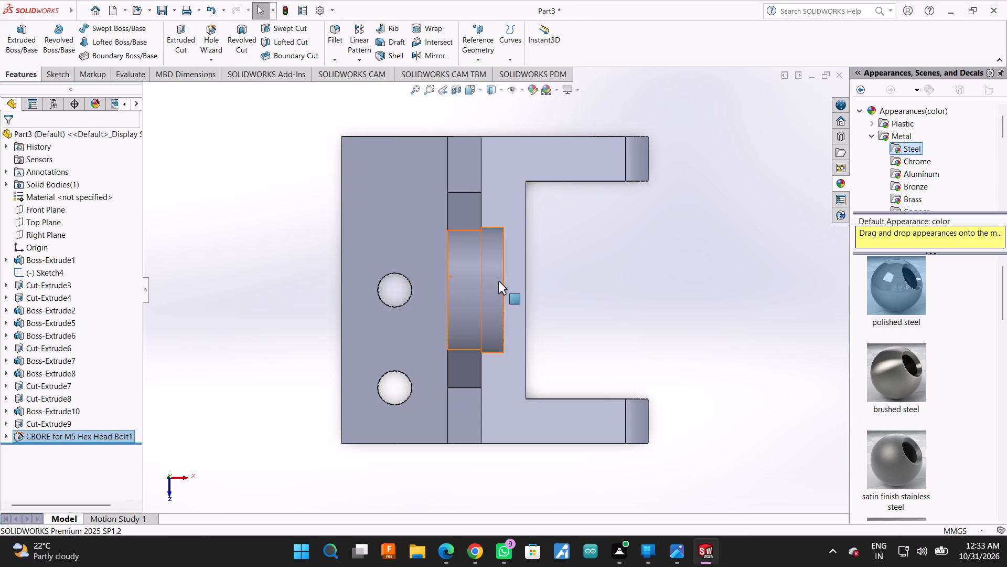
right_click(630, 308)
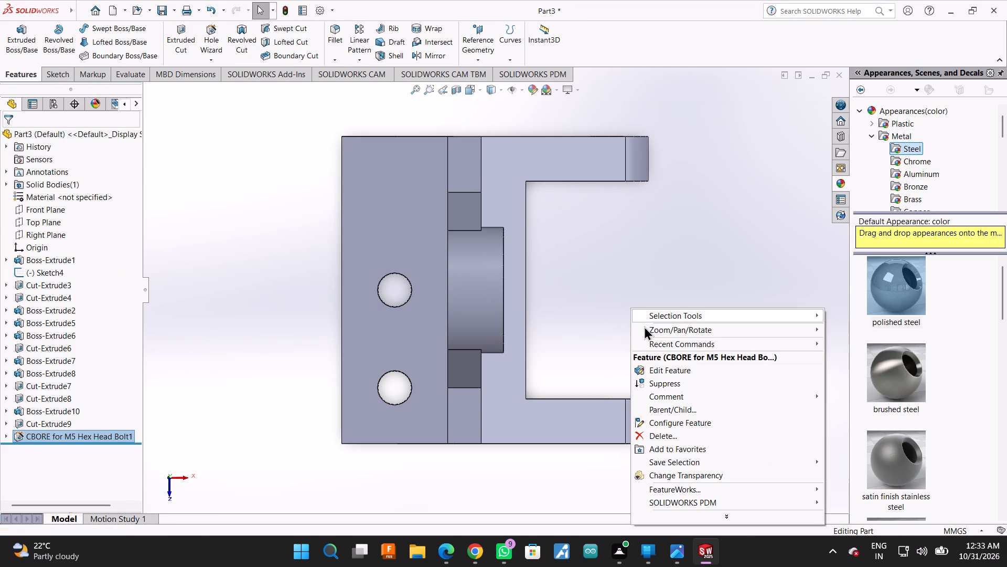
click(680, 332)
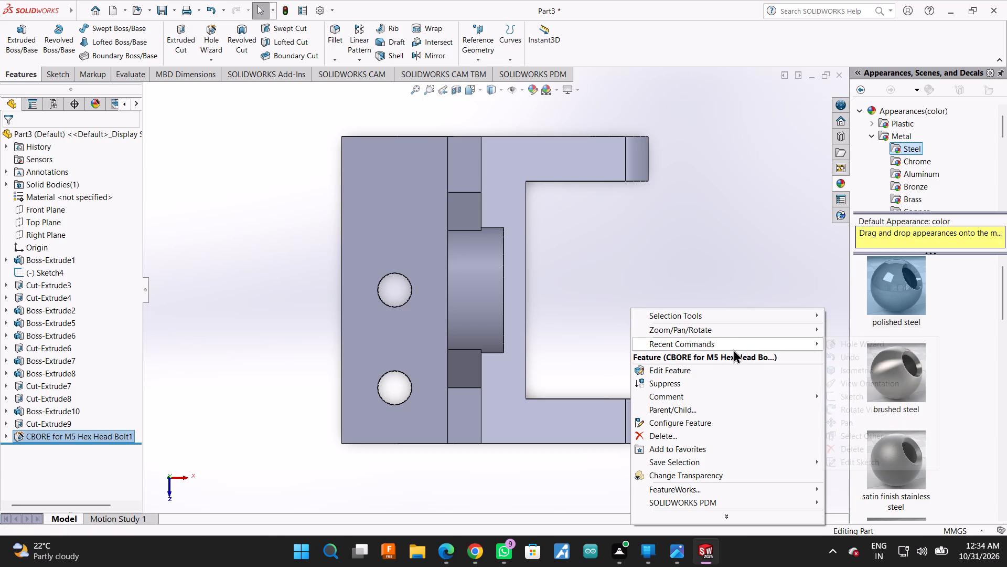
click(733, 337)
click(733, 332)
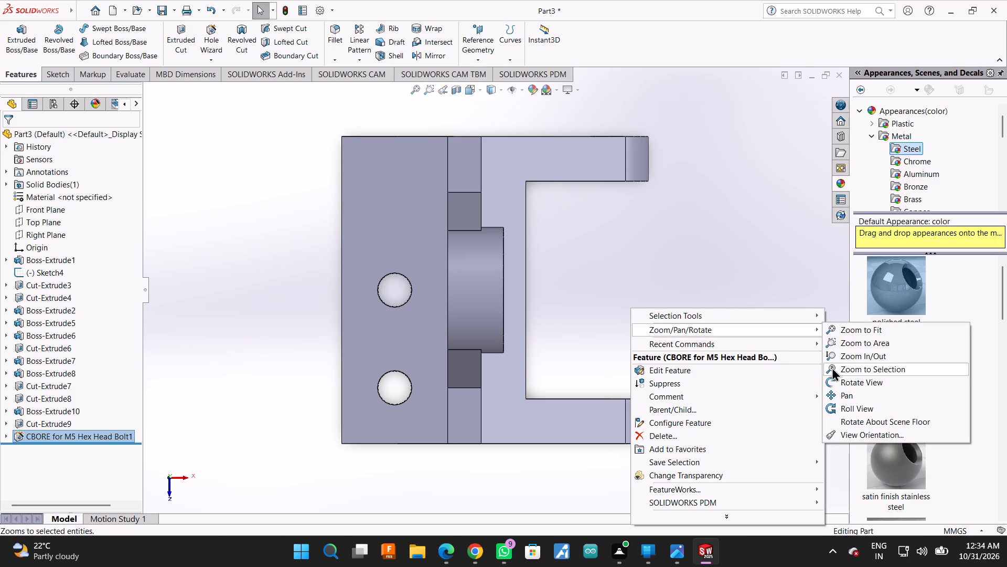
click(836, 384)
drag(733, 320, 733, 319)
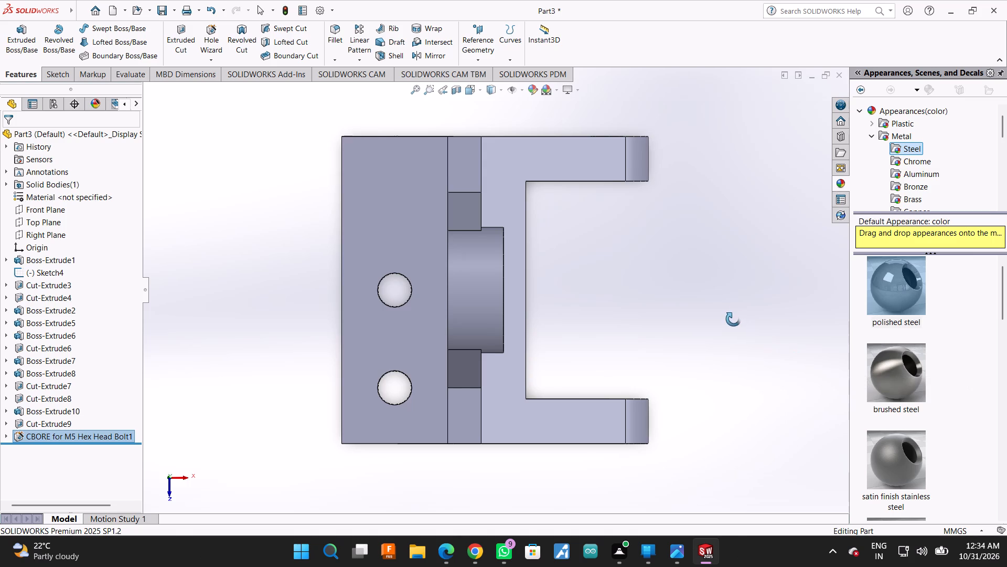
drag(733, 319, 726, 136)
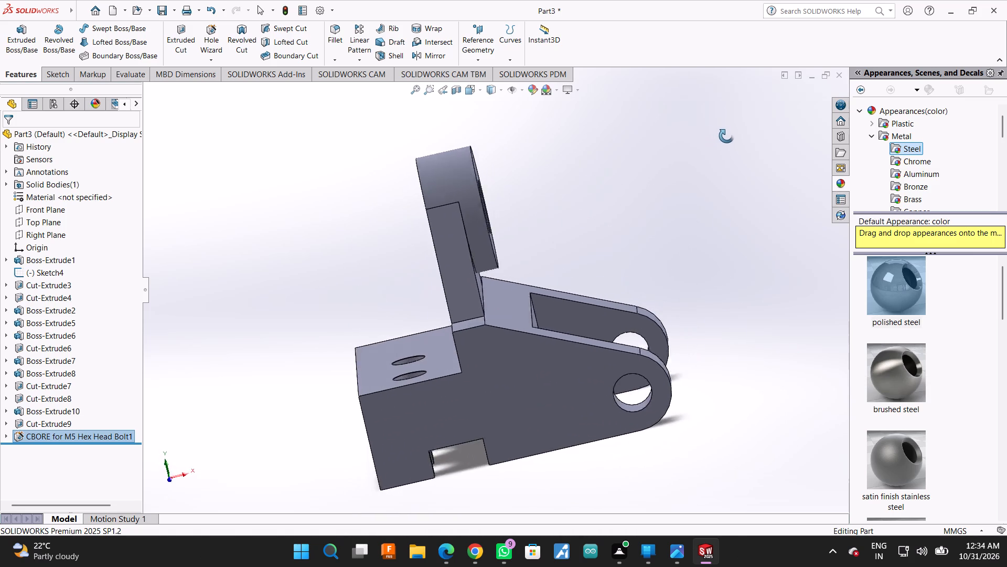
drag(726, 136, 767, 57)
drag(767, 56, 701, 65)
drag(733, 199, 701, 224)
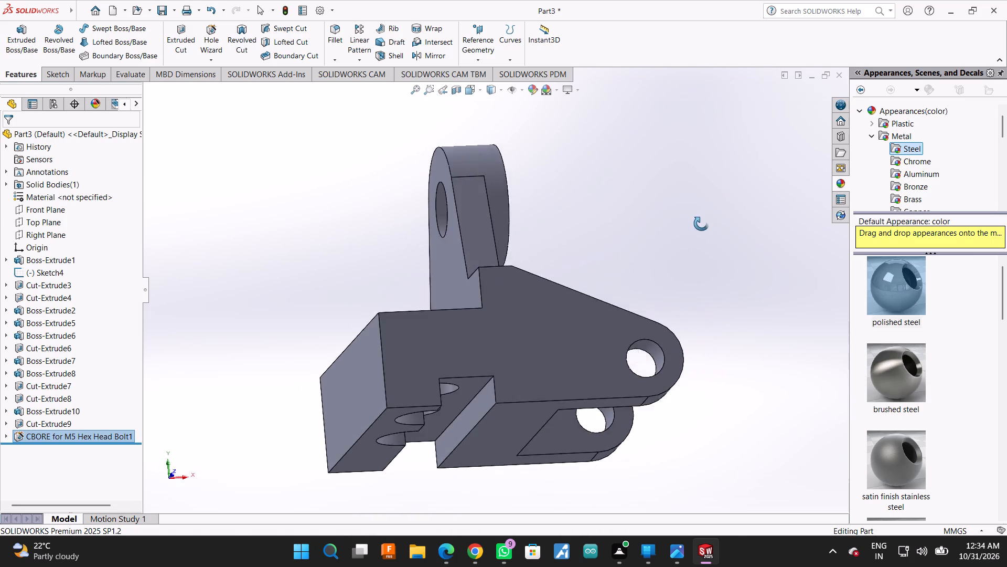
drag(701, 224, 678, 383)
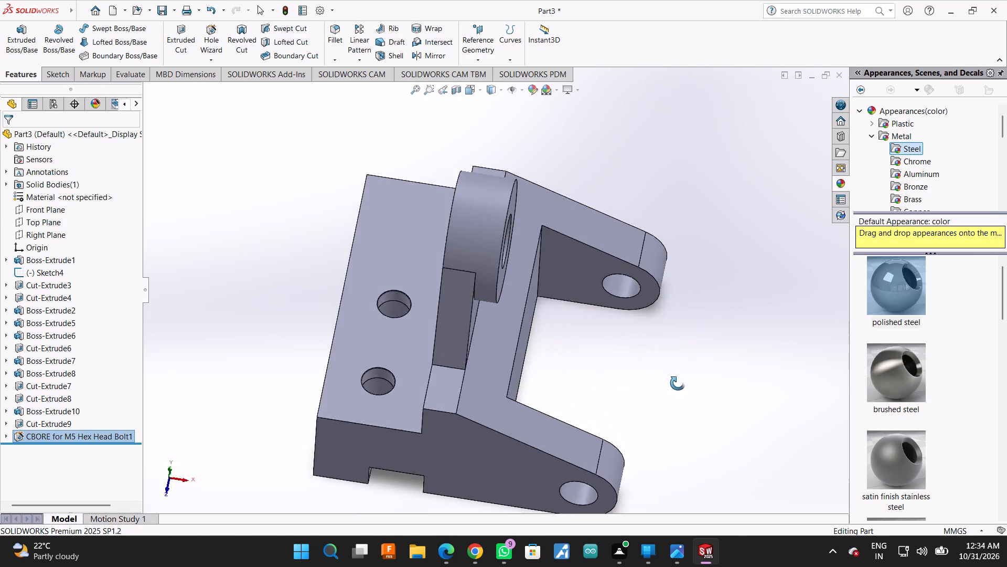
drag(678, 383, 626, 157)
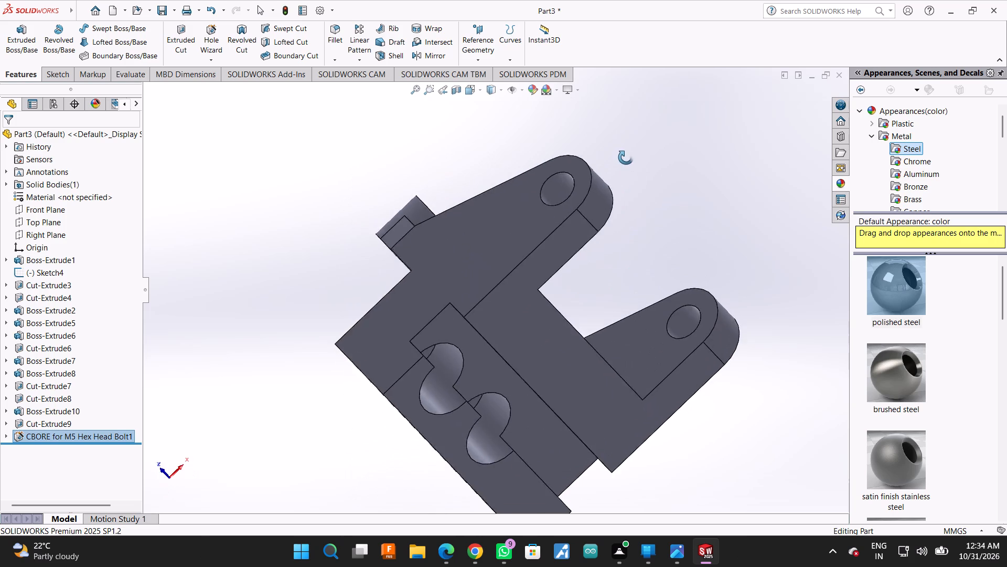
drag(626, 157, 690, 301)
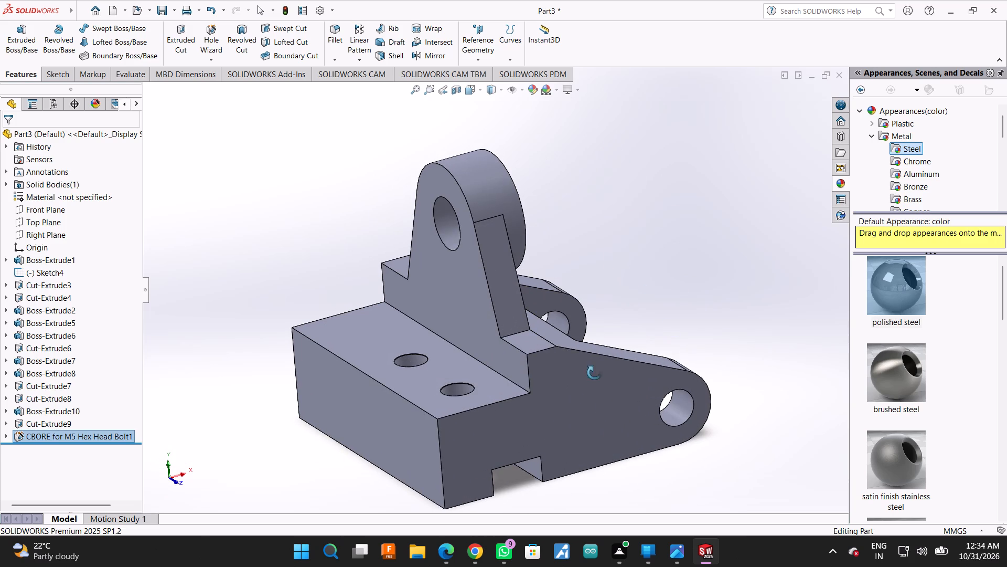
scroll(418, 423, up, 2)
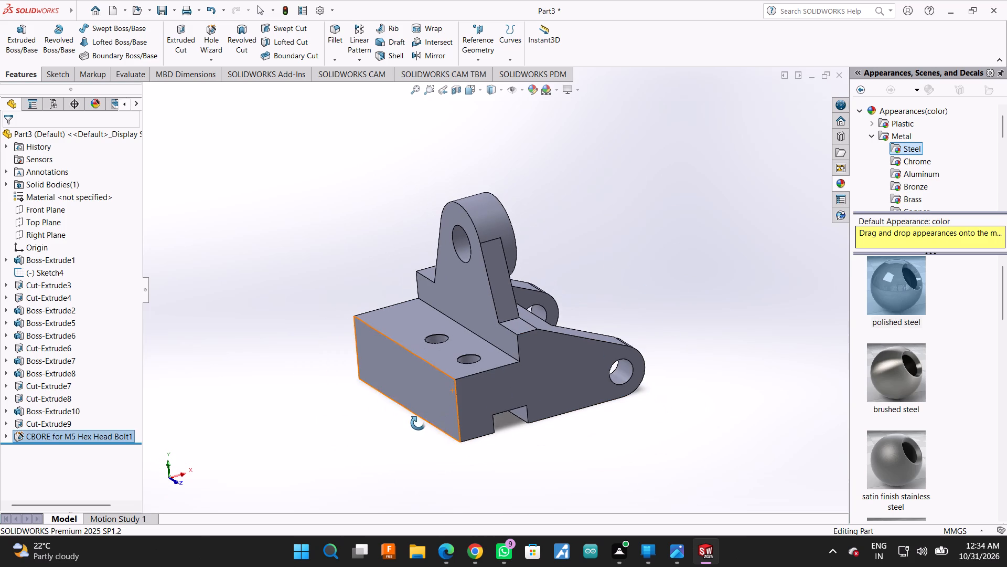
key(space)
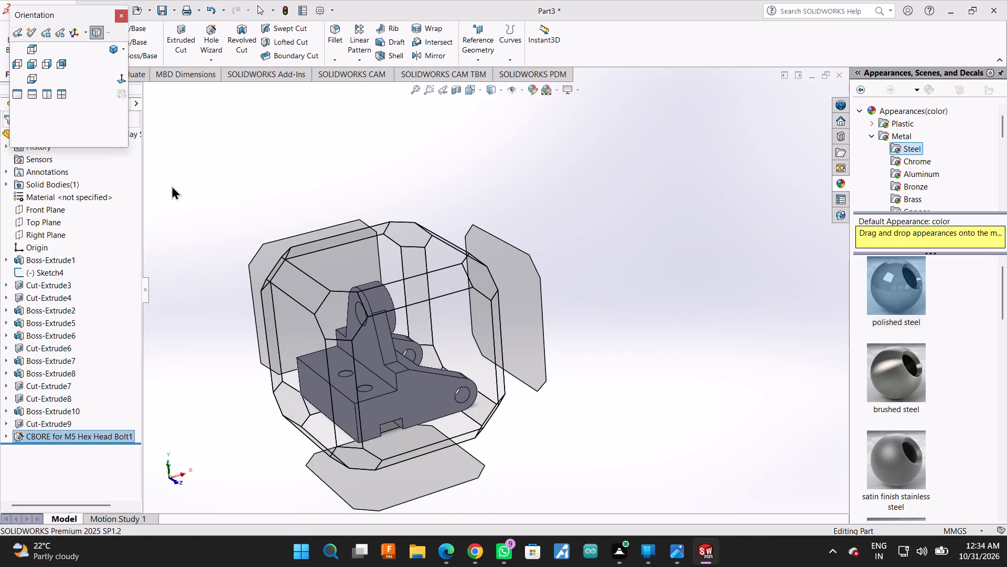
click(114, 52)
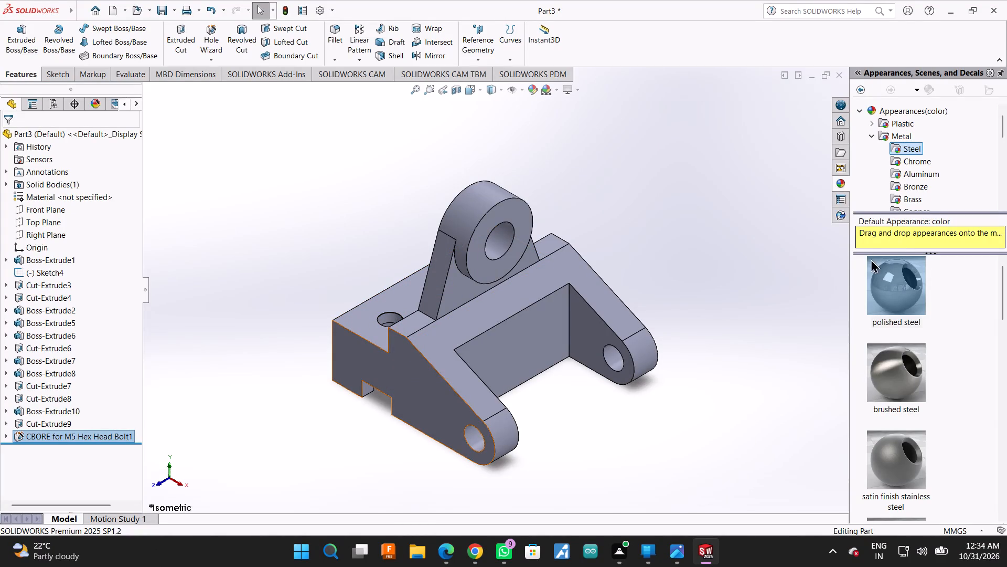
Save the part as Heavy_Duty_Mounting_Support_Bracket in the SYMBIOSIS folder.
key(ctrl+s)
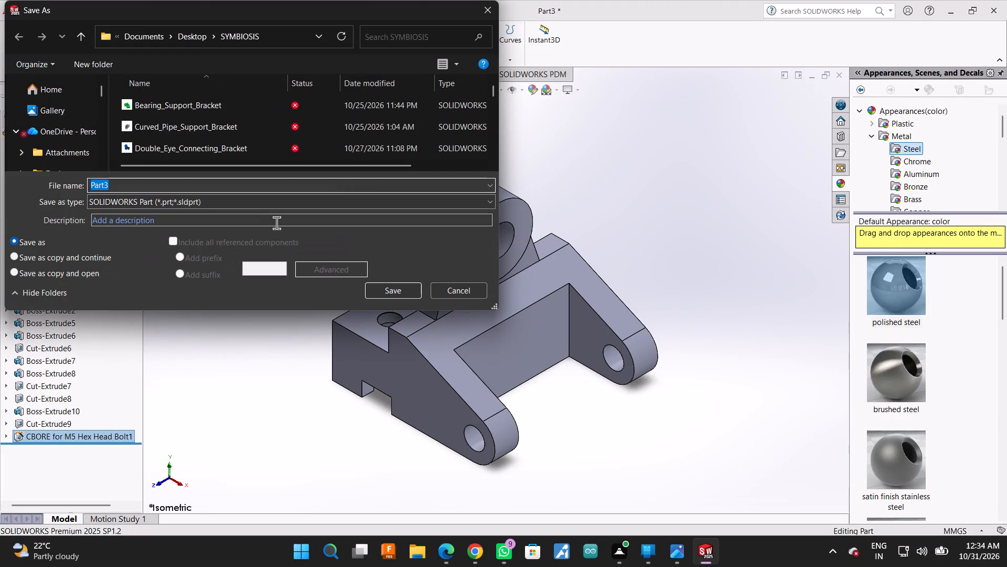
key(ctrl+v)
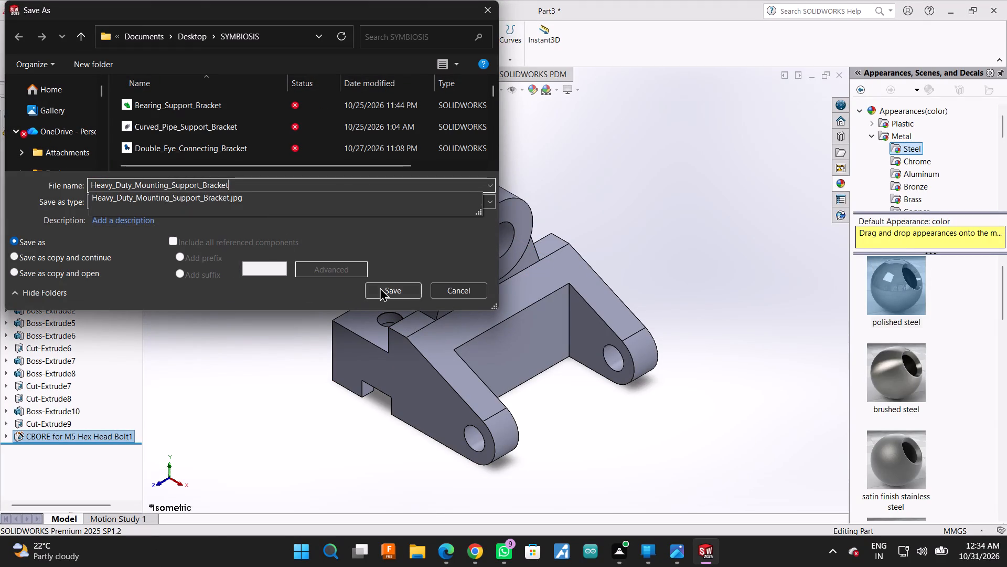
click(385, 286)
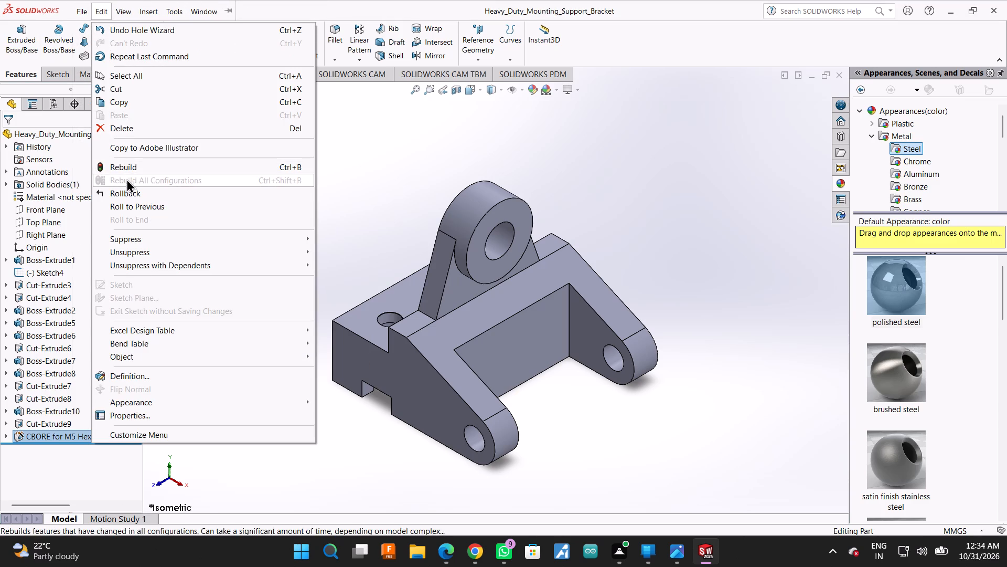
Export the bracket as an Adobe PDF named Heavy_Duty_Mounting_Support_Bracket in the SYMBIOSIS folder.
click(94, 151)
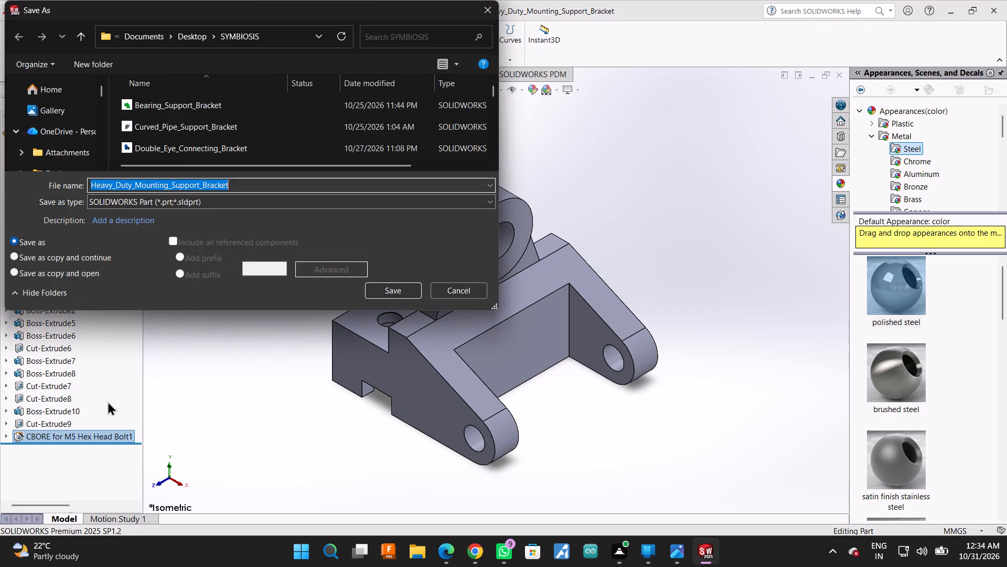
click(182, 204)
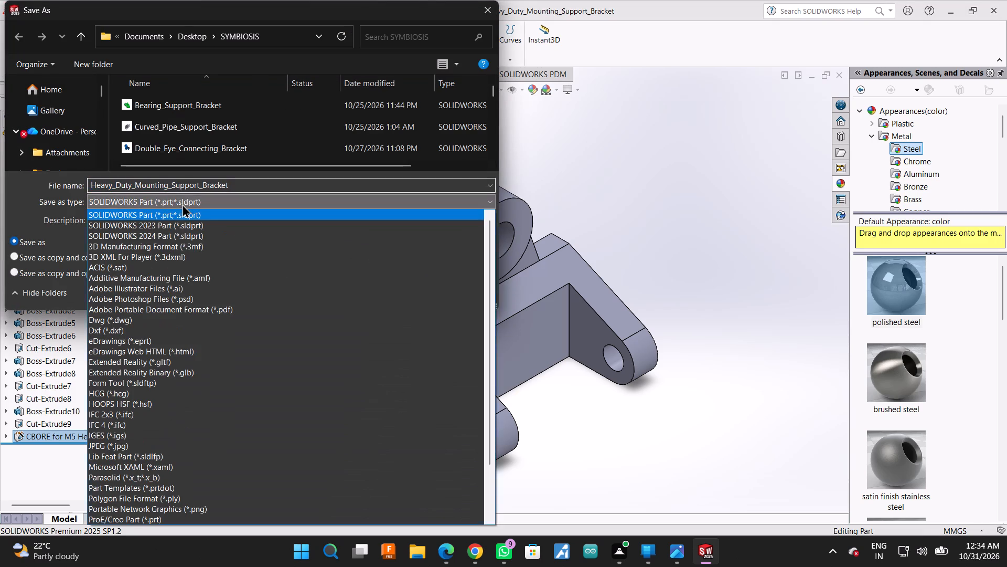
click(206, 313)
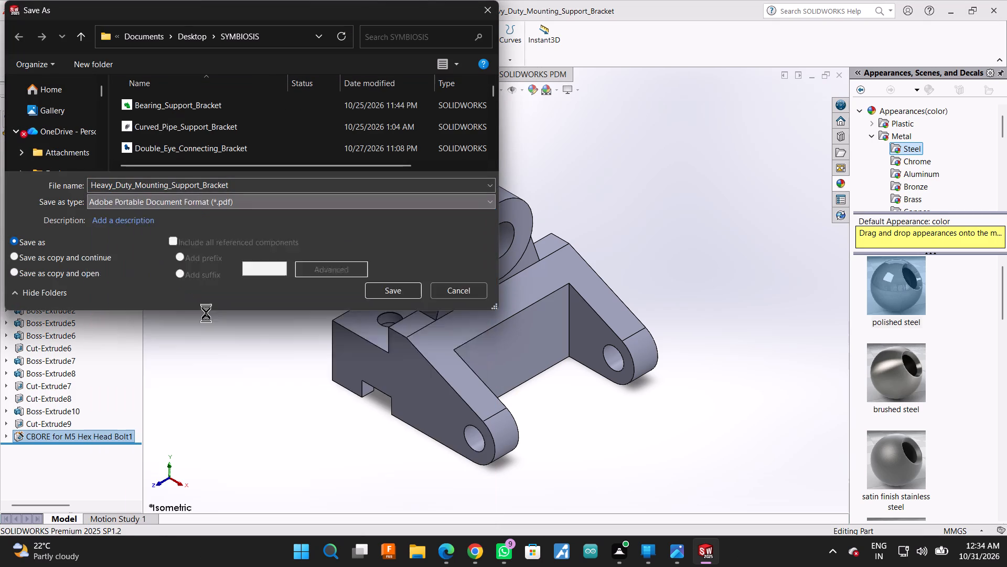
click(372, 312)
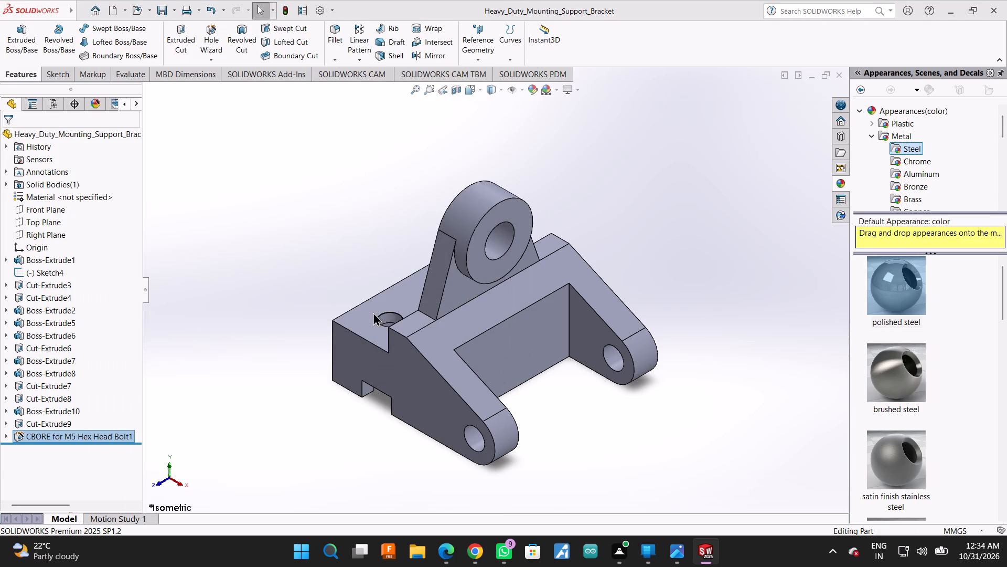